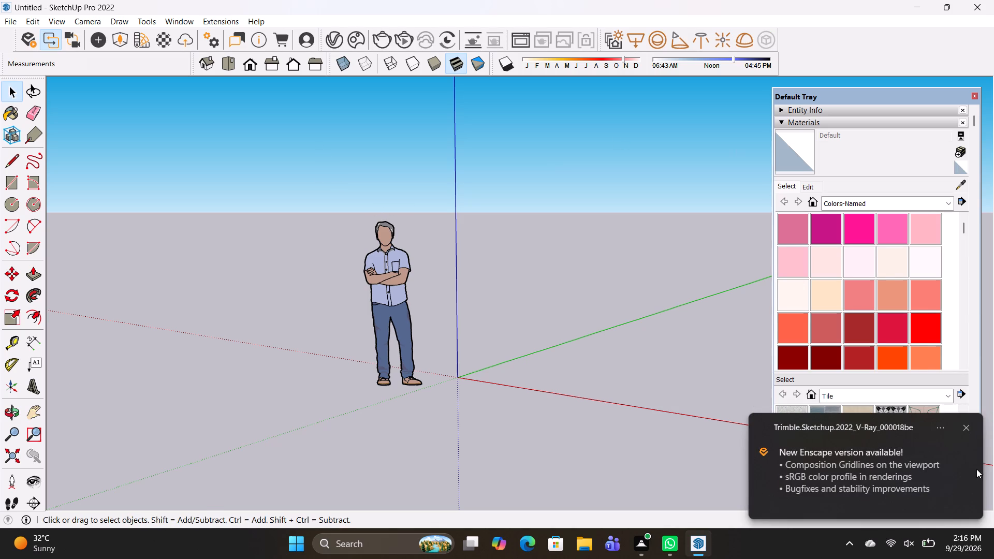
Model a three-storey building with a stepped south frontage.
Dismiss the notification about the new Enscape version.
{"action": "left_click", "coordinate": [967, 430]}
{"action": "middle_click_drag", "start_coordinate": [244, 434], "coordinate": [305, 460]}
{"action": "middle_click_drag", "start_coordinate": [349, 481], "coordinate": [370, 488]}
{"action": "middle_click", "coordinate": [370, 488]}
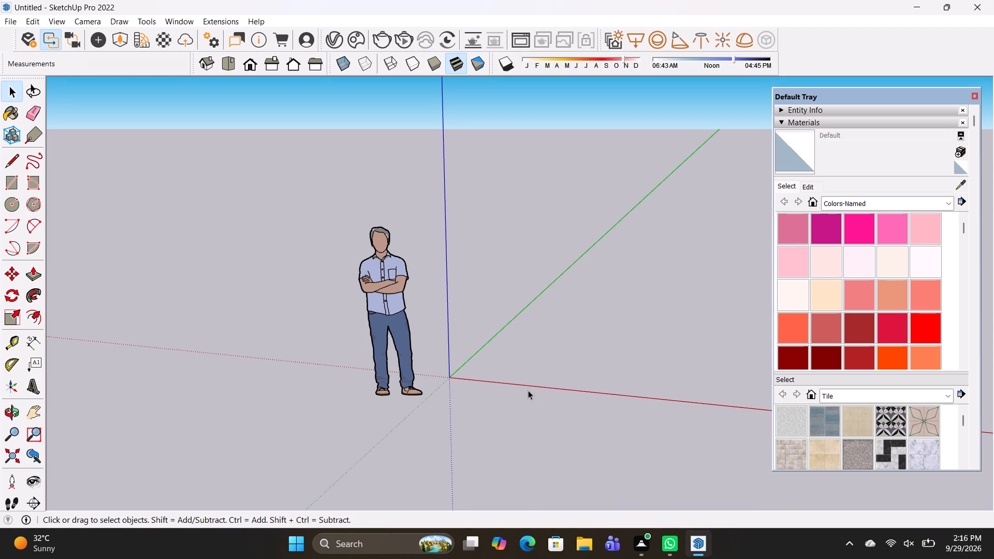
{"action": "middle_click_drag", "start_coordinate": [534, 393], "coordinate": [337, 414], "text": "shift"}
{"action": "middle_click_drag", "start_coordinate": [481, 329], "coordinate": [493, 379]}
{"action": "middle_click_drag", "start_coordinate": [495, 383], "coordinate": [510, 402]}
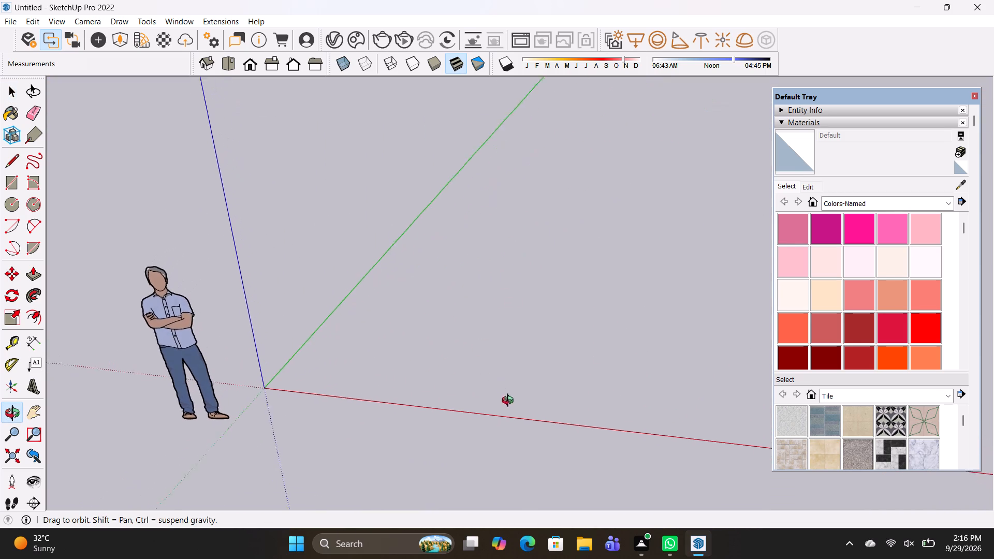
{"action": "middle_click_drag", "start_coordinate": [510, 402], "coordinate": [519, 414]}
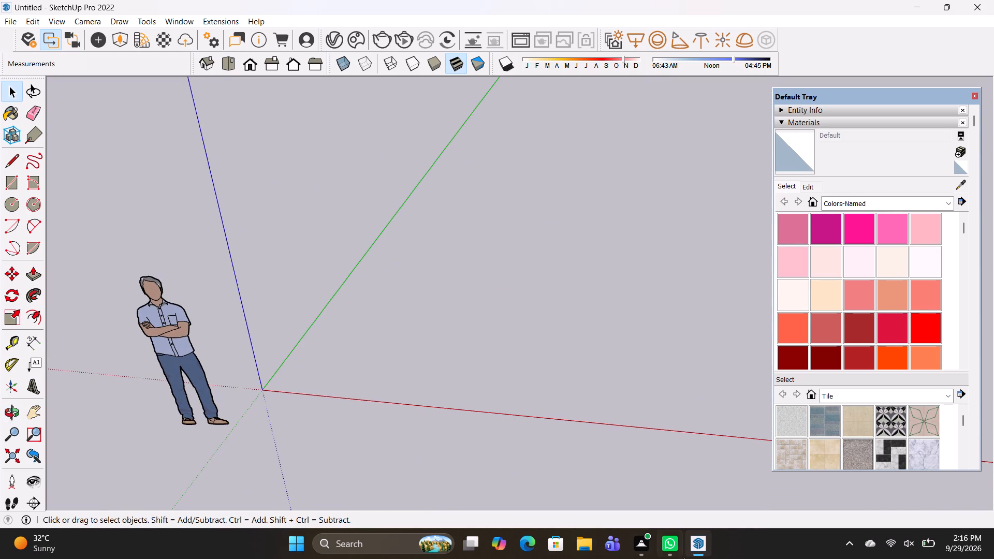
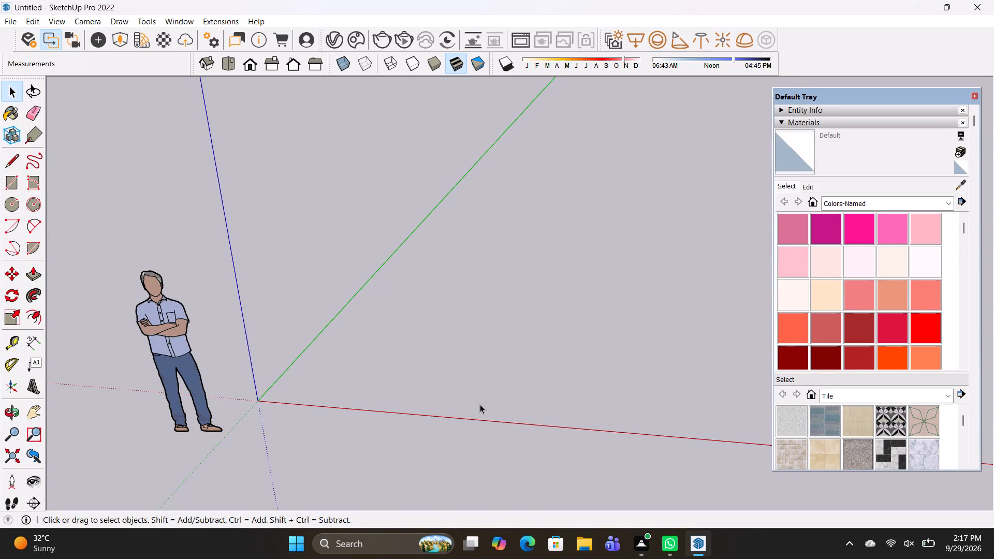
Draw a rectangle on the ground plane beside the origin, about 17' 8" by 15'.
{"action": "key", "text": "r"}
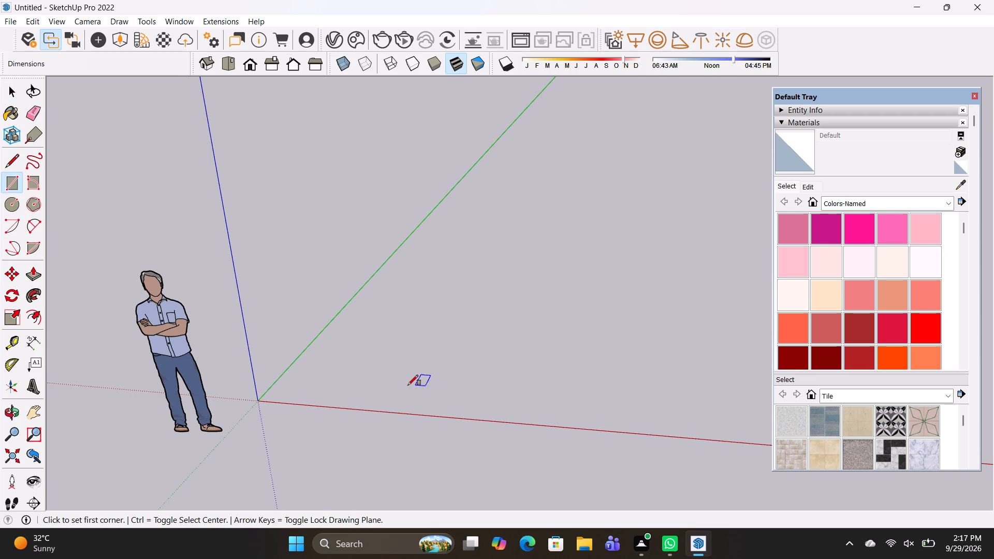
{"action": "left_click", "coordinate": [305, 394]}
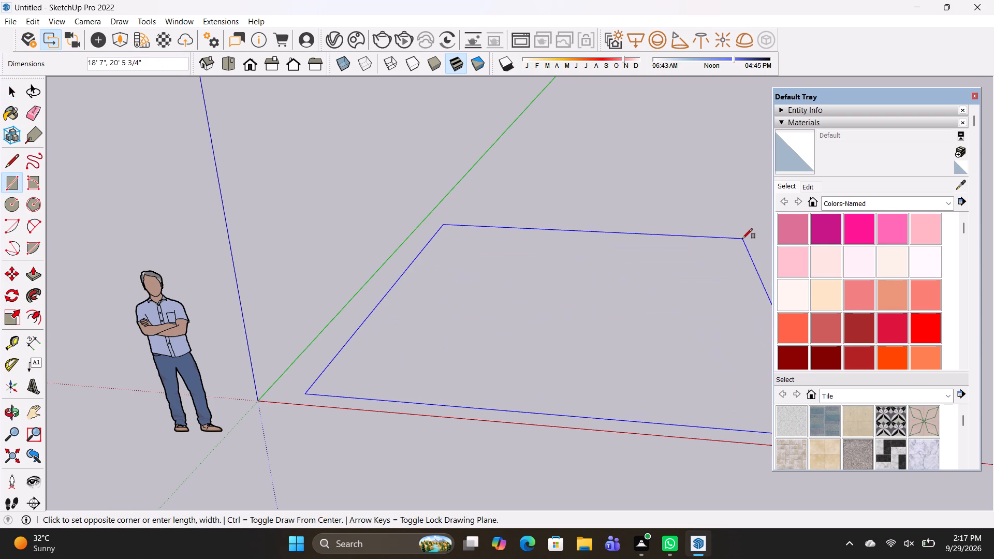
{"action": "middle_click_drag", "start_coordinate": [744, 242], "coordinate": [755, 301]}
{"action": "middle_click", "coordinate": [757, 301]}
{"action": "scroll", "coordinate": [728, 210], "scroll_direction": "down", "scroll_amount": 3}
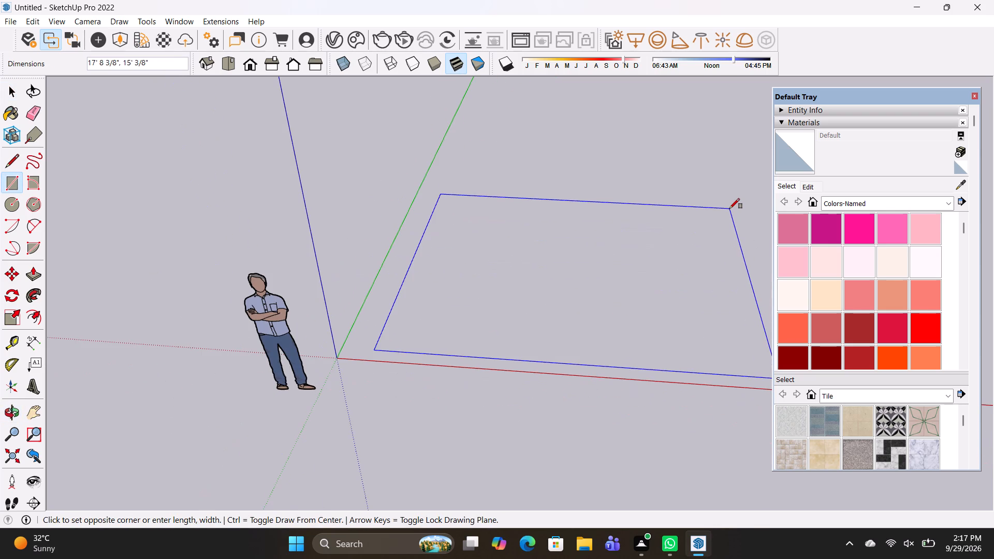
{"action": "left_click", "coordinate": [729, 209]}
{"action": "middle_click_drag", "start_coordinate": [679, 282], "coordinate": [622, 286], "text": "shift"}
{"action": "middle_click_drag", "start_coordinate": [569, 281], "coordinate": [559, 281], "text": "shift"}
Extrude the rectangle into a thin slab about 2 5/16" thick.
{"action": "key", "text": "p"}
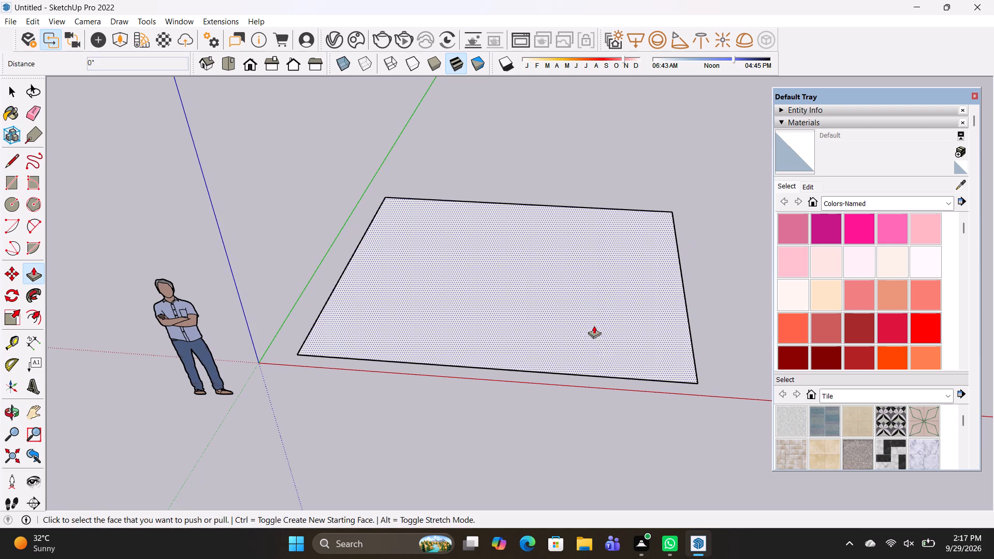
{"action": "left_click", "coordinate": [618, 367]}
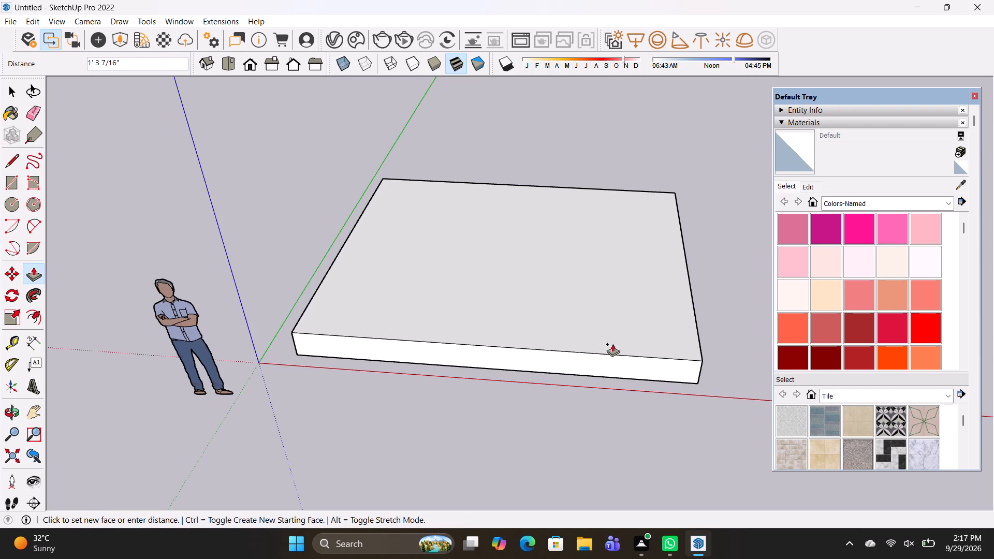
{"action": "left_click", "coordinate": [619, 364]}
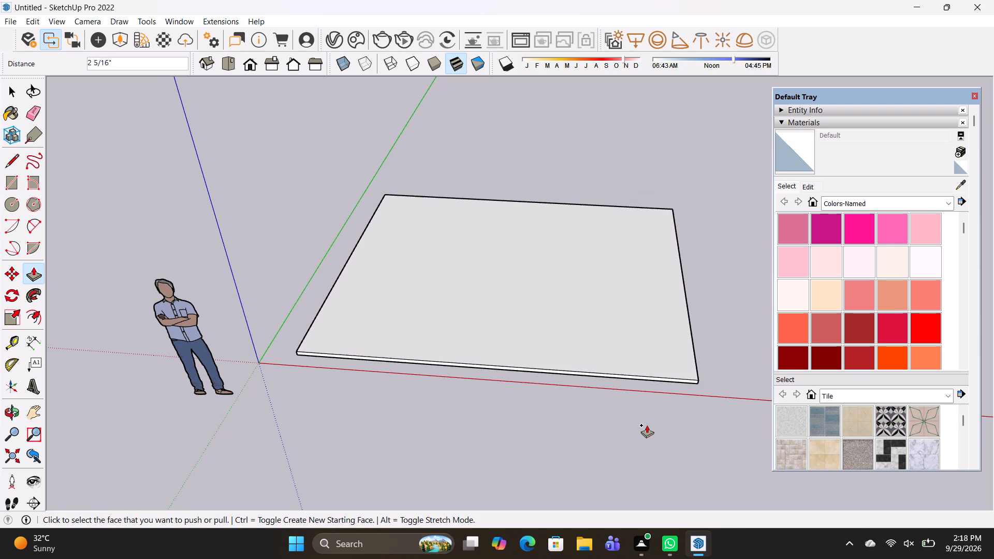
Enlarge the slab with Push/Pull by pulling out its far long side face and the end face away from the origin.
{"action": "middle_click_drag", "start_coordinate": [647, 425], "coordinate": [640, 439], "text": "shift"}
{"action": "middle_click", "coordinate": [639, 439], "text": "shift"}
{"action": "key", "text": "t"}
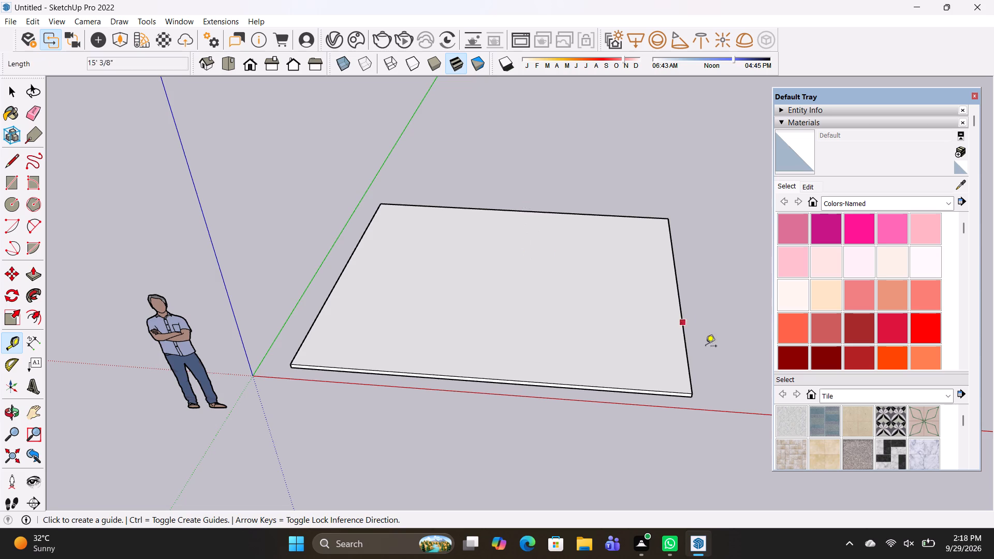
{"action": "middle_click_drag", "start_coordinate": [638, 424], "coordinate": [0, 471]}
{"action": "middle_click_drag", "start_coordinate": [0, 470], "coordinate": [0, 465]}
{"action": "middle_click_drag", "start_coordinate": [0, 458], "coordinate": [0, 448]}
{"action": "scroll", "coordinate": [409, 413], "scroll_direction": "down", "scroll_amount": 1}
{"action": "middle_click_drag", "start_coordinate": [501, 449], "coordinate": [451, 366]}
{"action": "middle_click", "coordinate": [449, 361]}
{"action": "middle_click", "coordinate": [449, 359]}
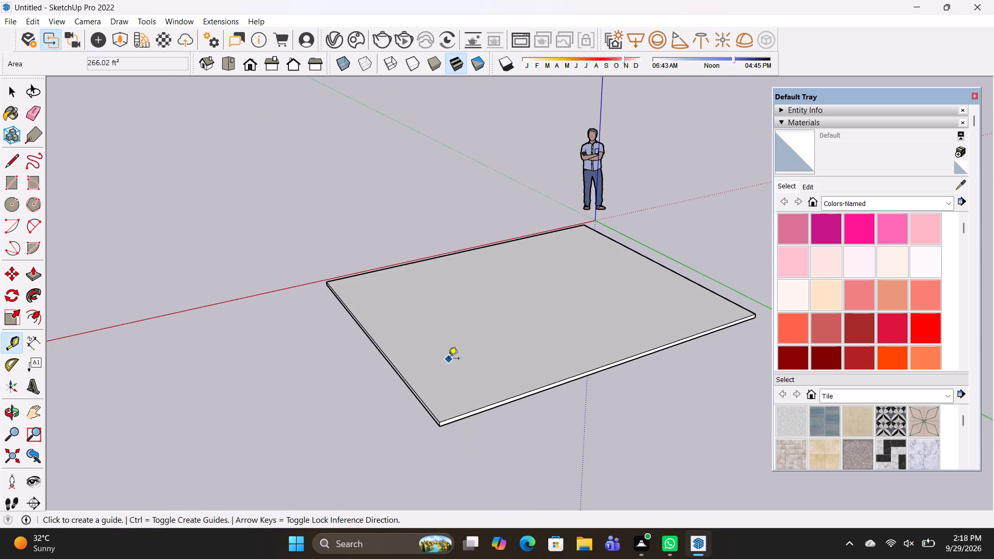
{"action": "key", "text": "p"}
{"action": "left_click", "coordinate": [476, 413]}
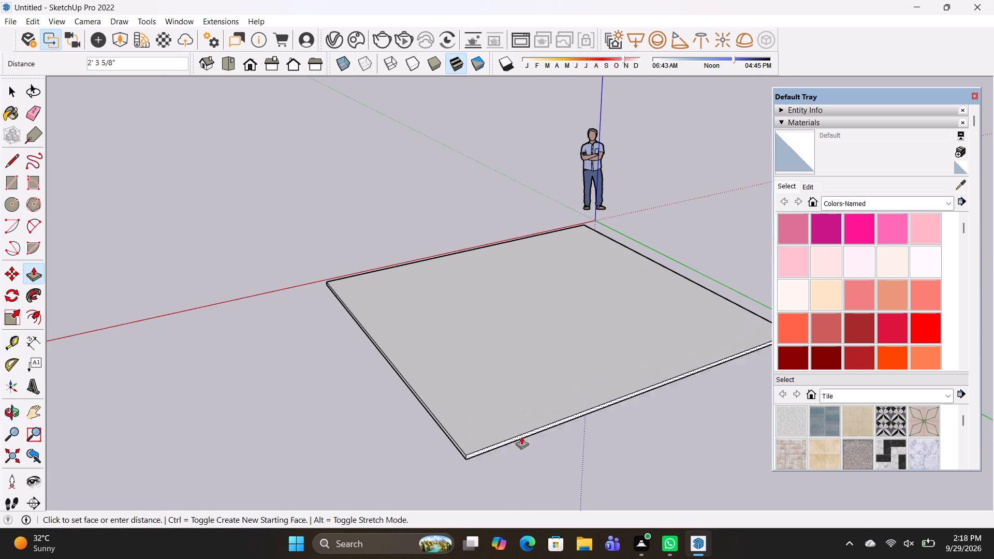
{"action": "left_click", "coordinate": [589, 453]}
{"action": "left_click", "coordinate": [441, 425]}
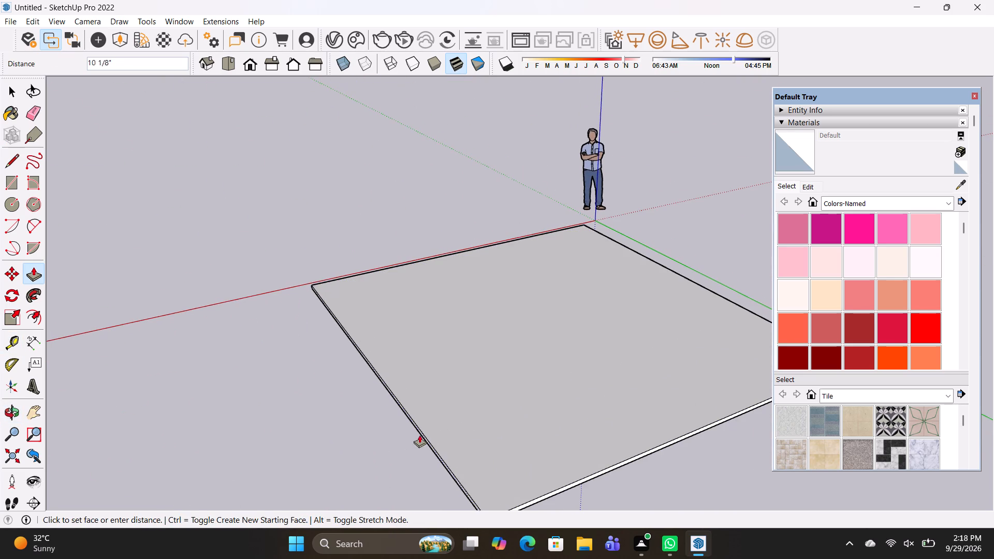
{"action": "left_click", "coordinate": [411, 436]}
Place a guide across the slab's top, parallel to the edge along the red axis and about 3' 6" from it.
{"action": "middle_click_drag", "start_coordinate": [413, 428], "coordinate": [677, 425]}
{"action": "middle_click_drag", "start_coordinate": [693, 424], "coordinate": [759, 420]}
{"action": "key", "text": "t"}
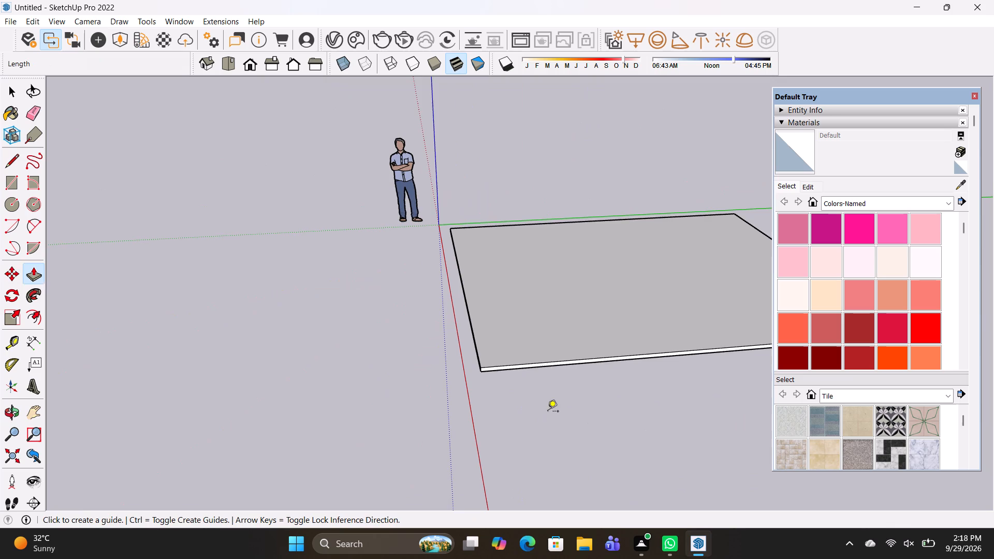
{"action": "middle_click_drag", "start_coordinate": [558, 353], "coordinate": [783, 547]}
{"action": "left_click", "coordinate": [511, 343]}
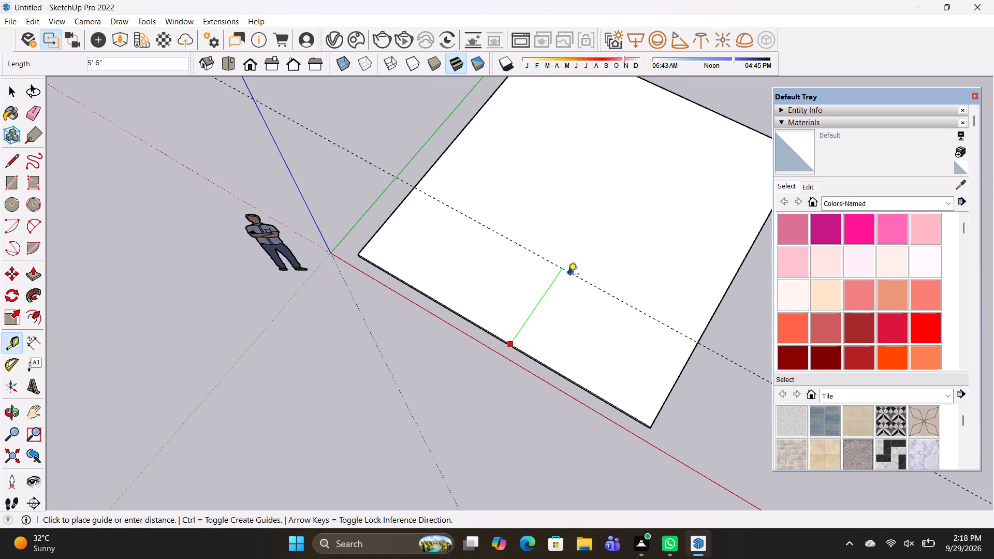
{"action": "left_click", "coordinate": [550, 300]}
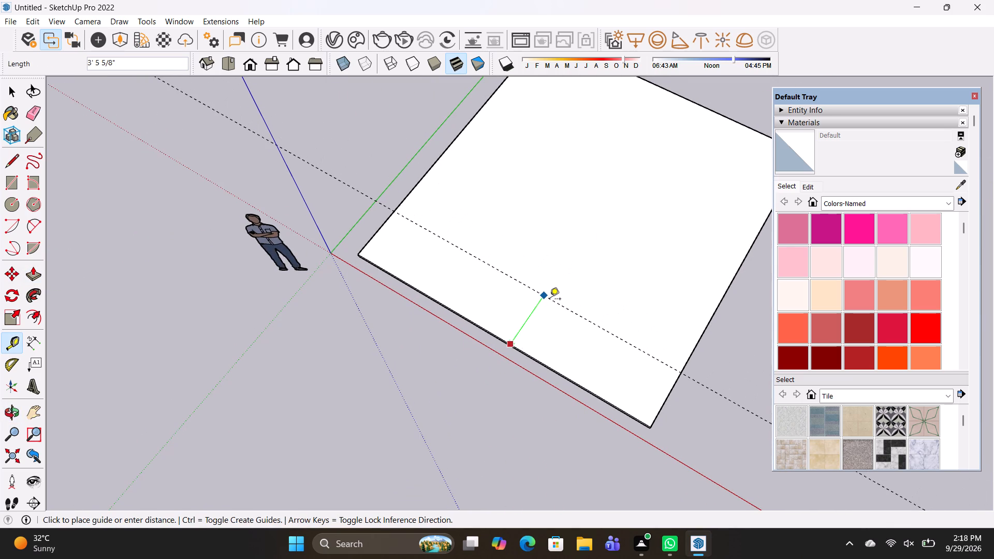
{"action": "middle_click_drag", "start_coordinate": [576, 327], "coordinate": [488, 396], "text": "shift"}
{"action": "middle_click_drag", "start_coordinate": [549, 407], "coordinate": [574, 342]}
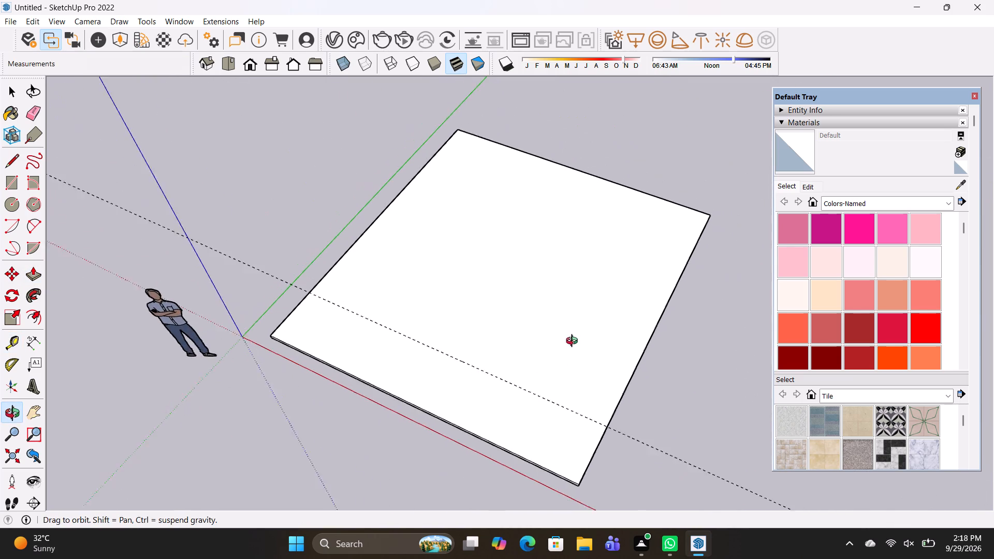
{"action": "middle_click_drag", "start_coordinate": [574, 342], "coordinate": [588, 314]}
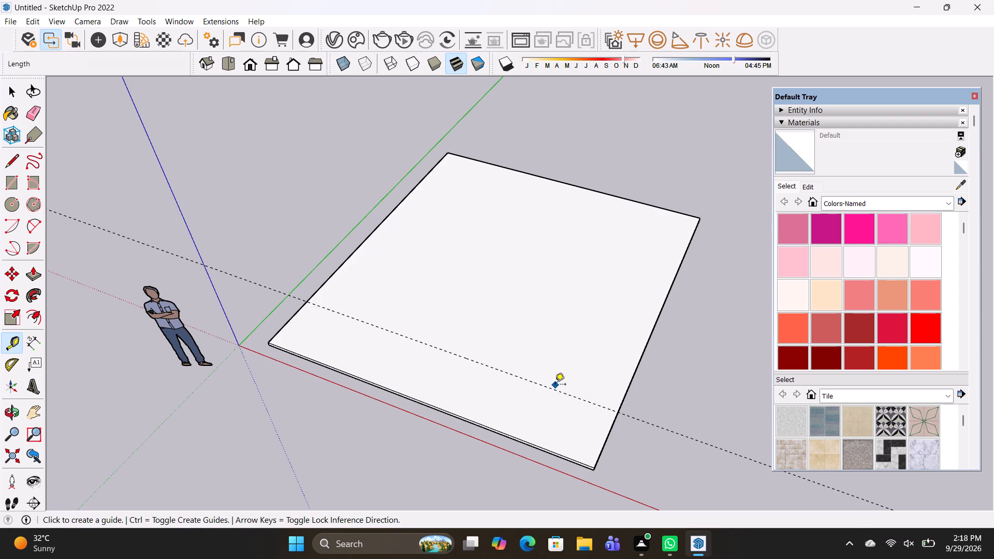
Mark off a strip on the slab's top with a guide 9" from the edge along the red axis and a line along it.
{"action": "left_click", "coordinate": [498, 429]}
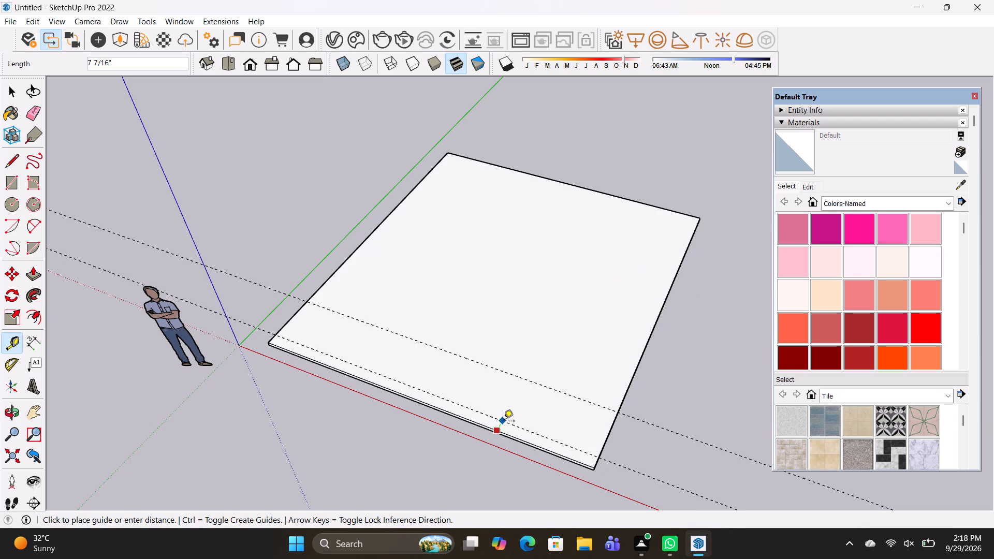
{"action": "key", "text": "9"}
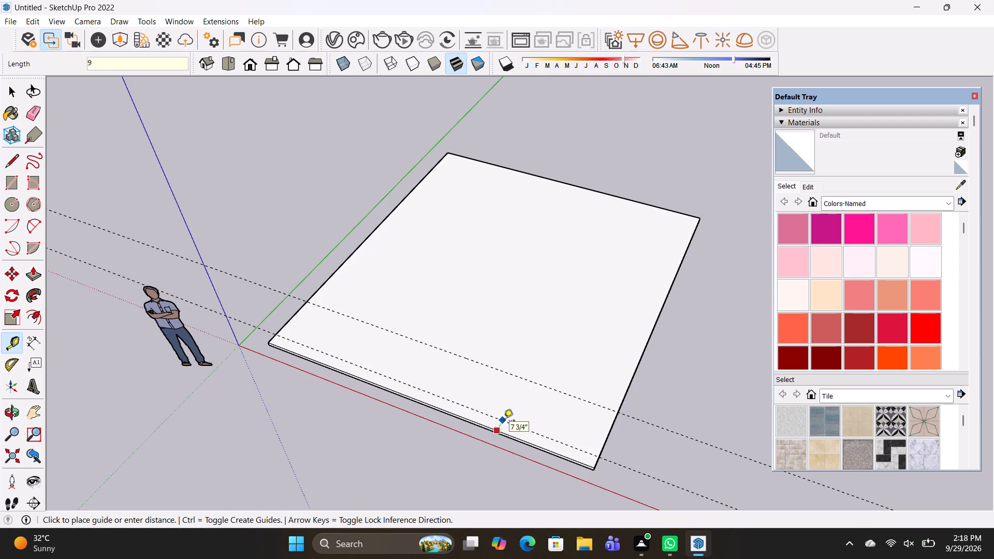
{"action": "key", "text": "shift+quotedbl"}
{"action": "key", "text": "Return"}
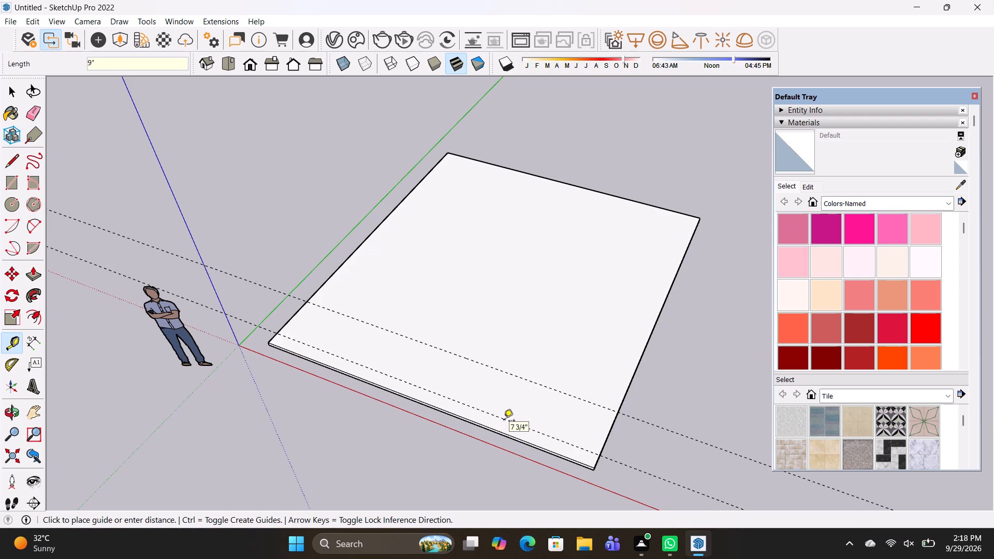
{"action": "key", "text": "l"}
{"action": "scroll", "coordinate": [600, 467], "scroll_direction": "up", "scroll_amount": 4}
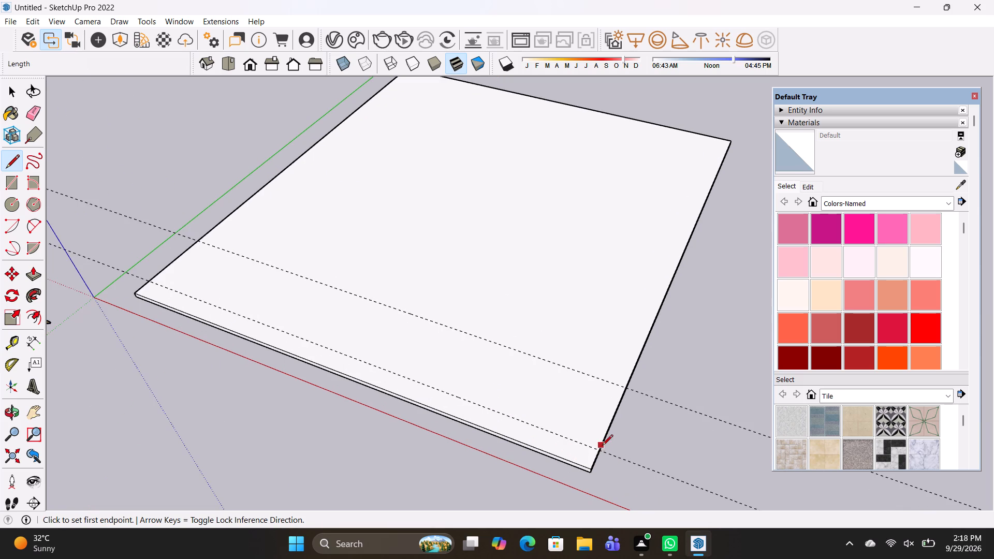
{"action": "left_click", "coordinate": [598, 452]}
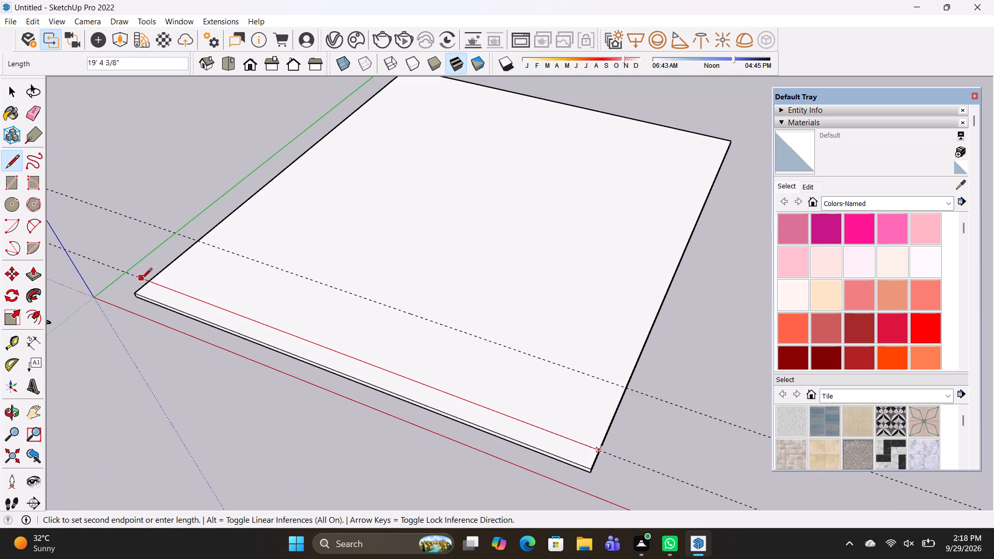
{"action": "left_click", "coordinate": [148, 279]}
Extrude the 9" edge strip up 7' to form a wall.
{"action": "key", "text": "p"}
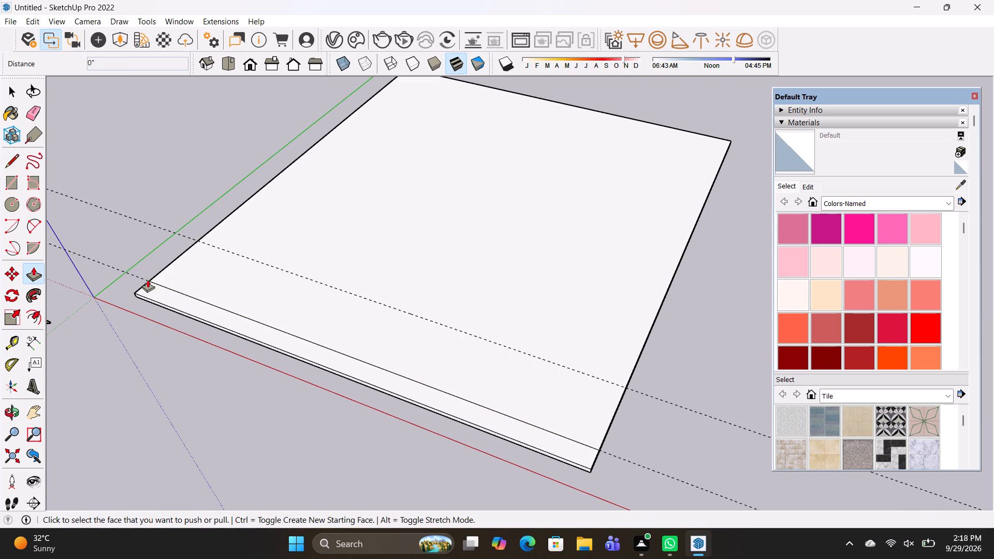
{"action": "left_click", "coordinate": [161, 302]}
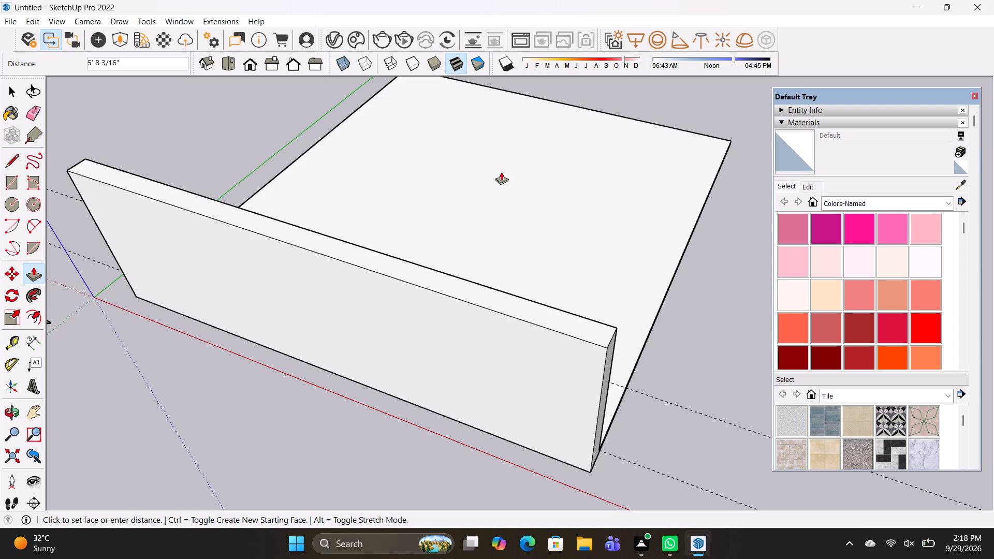
{"action": "scroll", "coordinate": [501, 172], "scroll_direction": "down", "scroll_amount": 4}
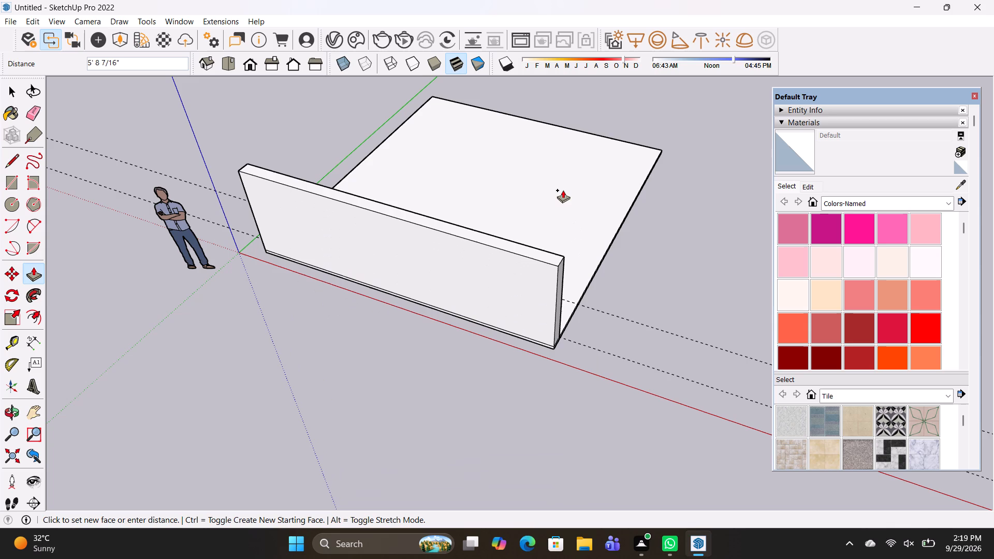
{"action": "type", "text": "7'"}
{"action": "key", "text": "Return"}
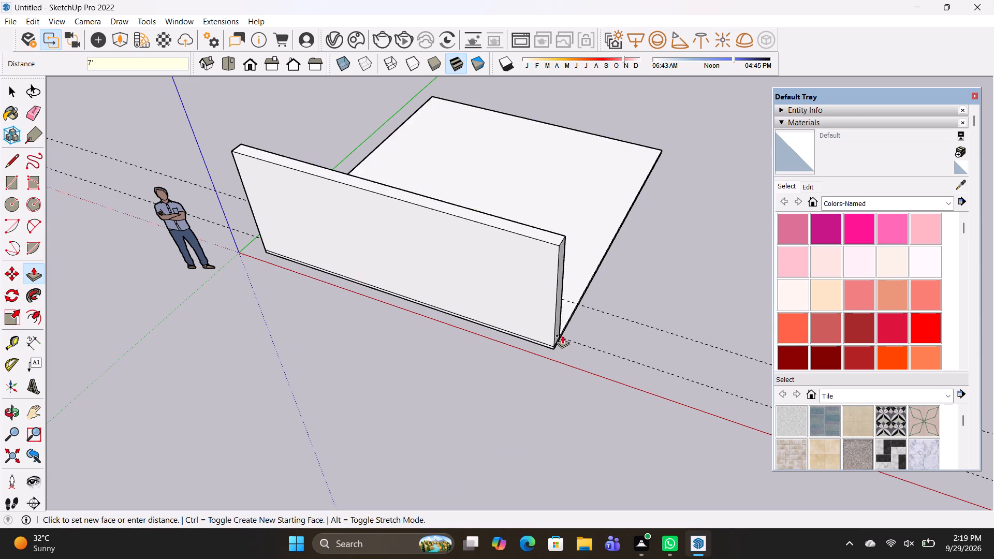
Place a vertical guide about 9' 6" from the wall's end near the origin and split the wall's top face there with a line.
{"action": "middle_click_drag", "start_coordinate": [563, 332], "coordinate": [585, 305]}
{"action": "middle_click_drag", "start_coordinate": [615, 288], "coordinate": [806, 224]}
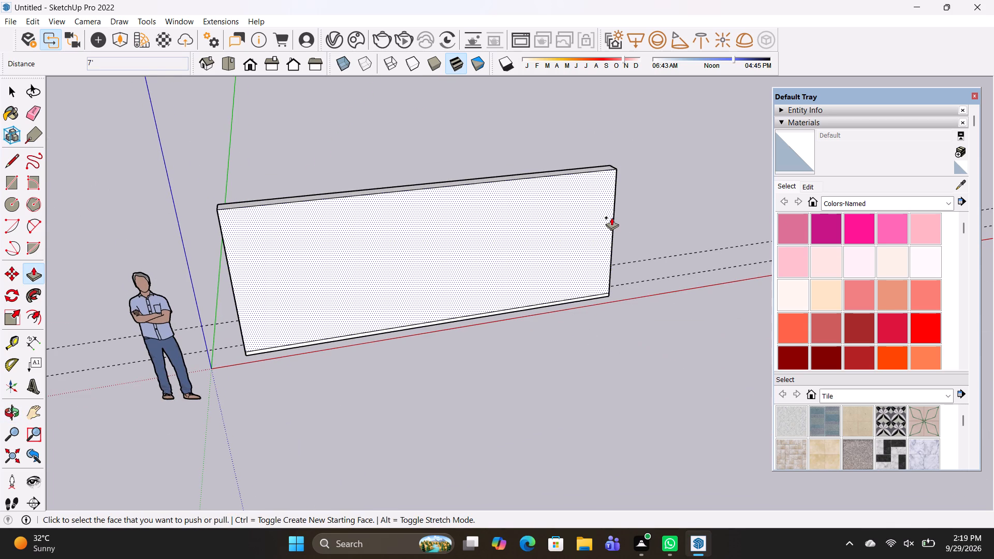
{"action": "key", "text": "l"}
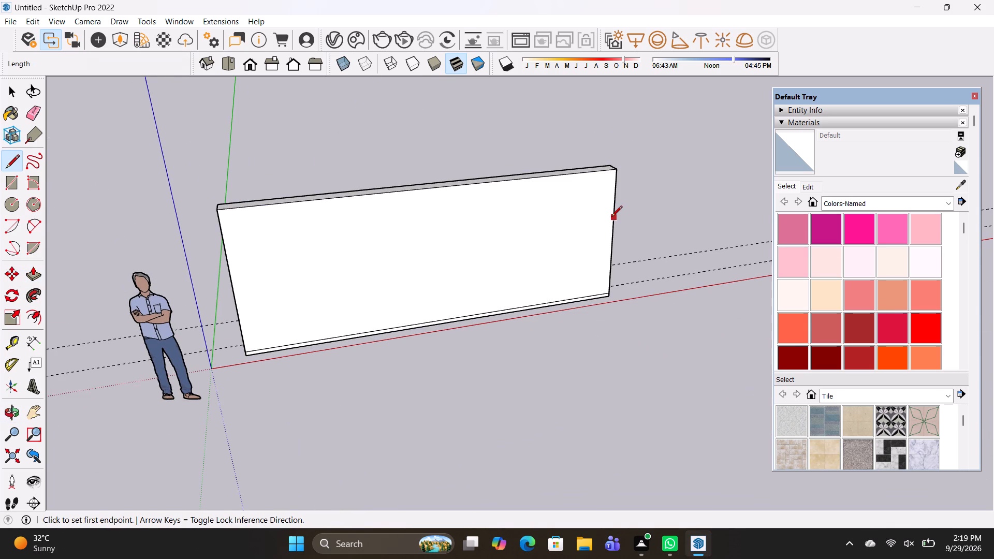
{"action": "key", "text": "t"}
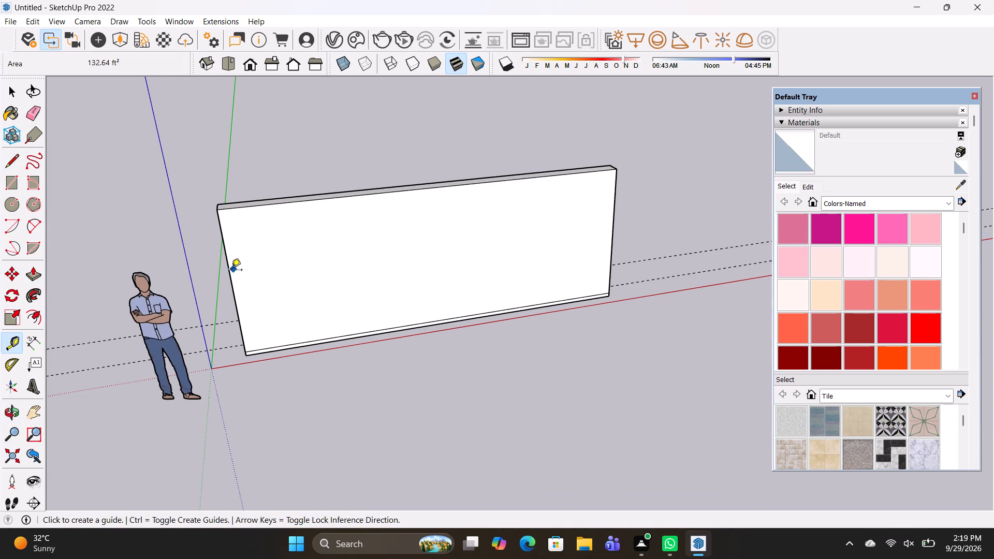
{"action": "left_click", "coordinate": [230, 272]}
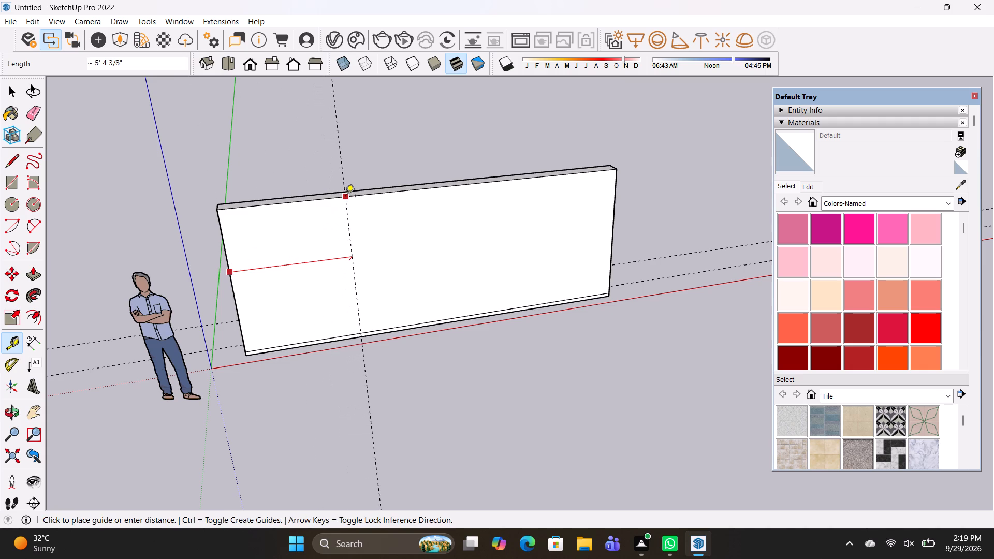
{"action": "left_click", "coordinate": [436, 213]}
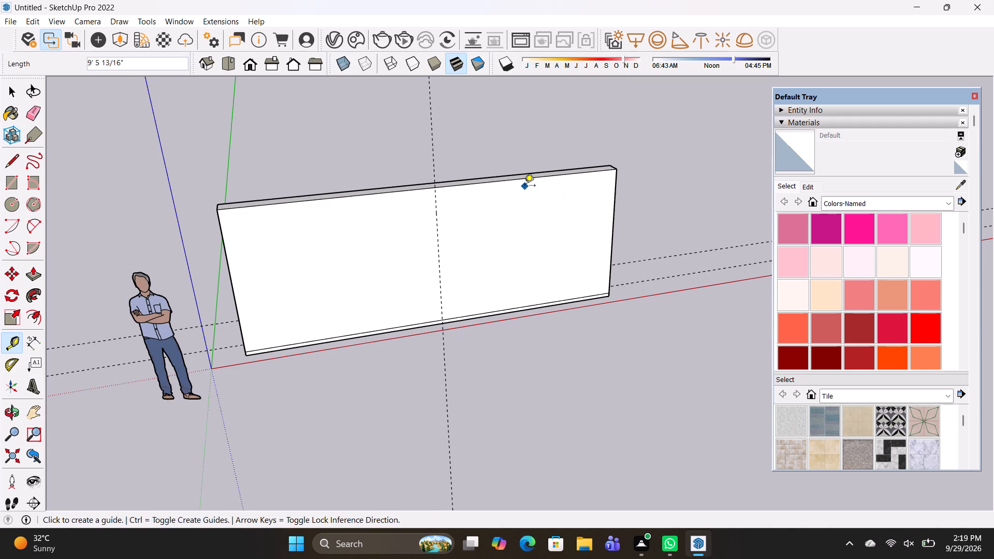
{"action": "key", "text": "l"}
{"action": "scroll", "coordinate": [431, 178], "scroll_direction": "up", "scroll_amount": 5}
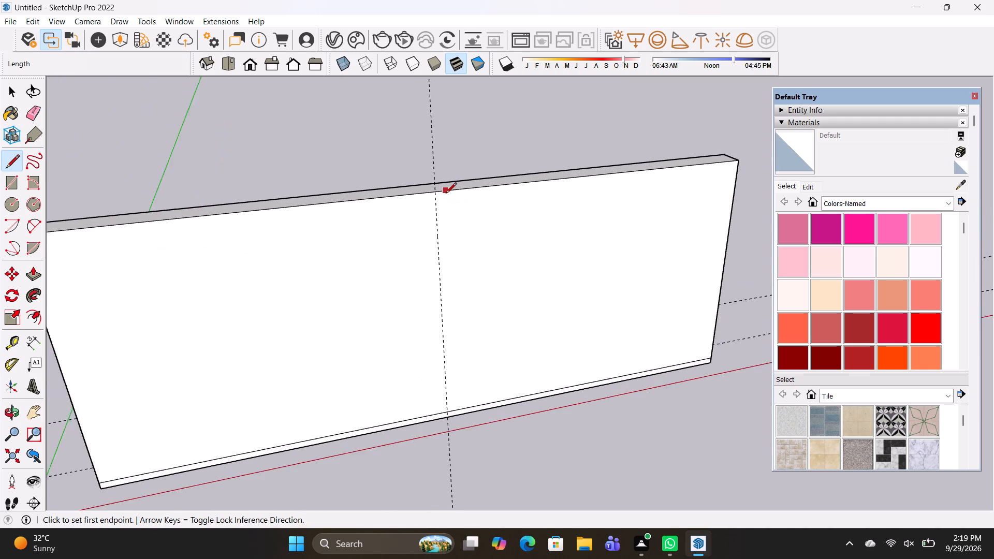
{"action": "scroll", "coordinate": [446, 194], "scroll_direction": "up", "scroll_amount": 1}
{"action": "left_click", "coordinate": [441, 191]}
{"action": "left_click", "coordinate": [428, 181]}
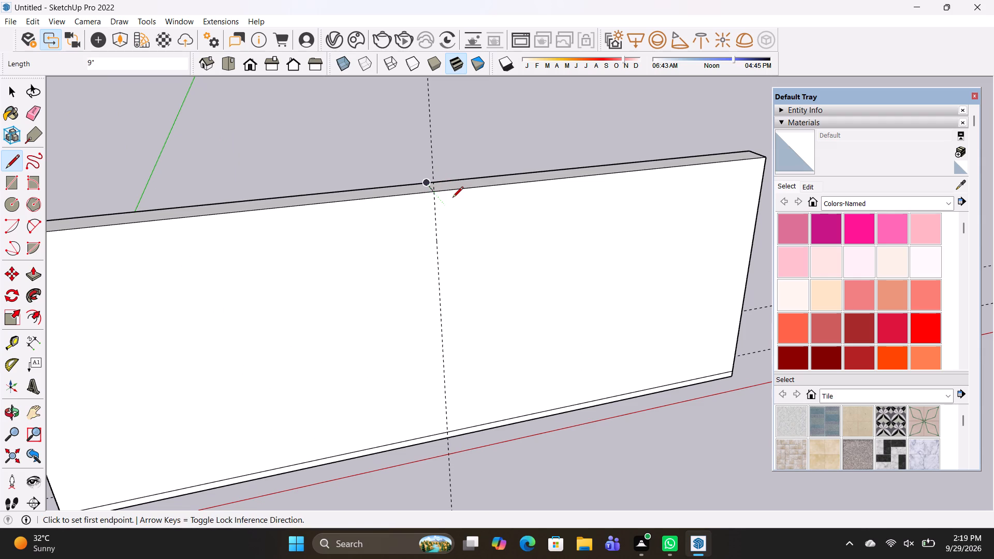
Push the wall's top section farther from the origin down 7' to the slab, removing that part of the wall.
{"action": "key", "text": "p"}
{"action": "left_click", "coordinate": [445, 184]}
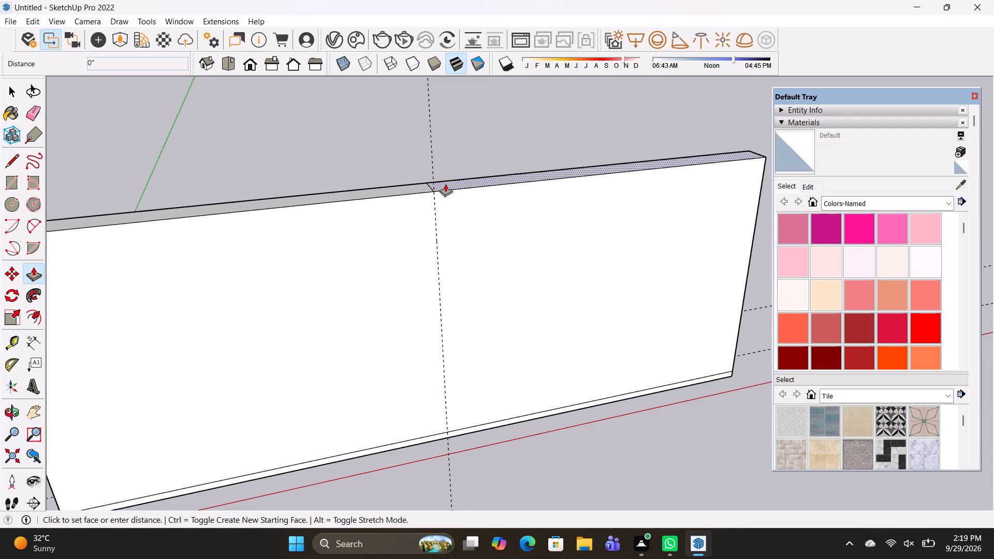
{"action": "scroll", "coordinate": [472, 429], "scroll_direction": "up", "scroll_amount": 6}
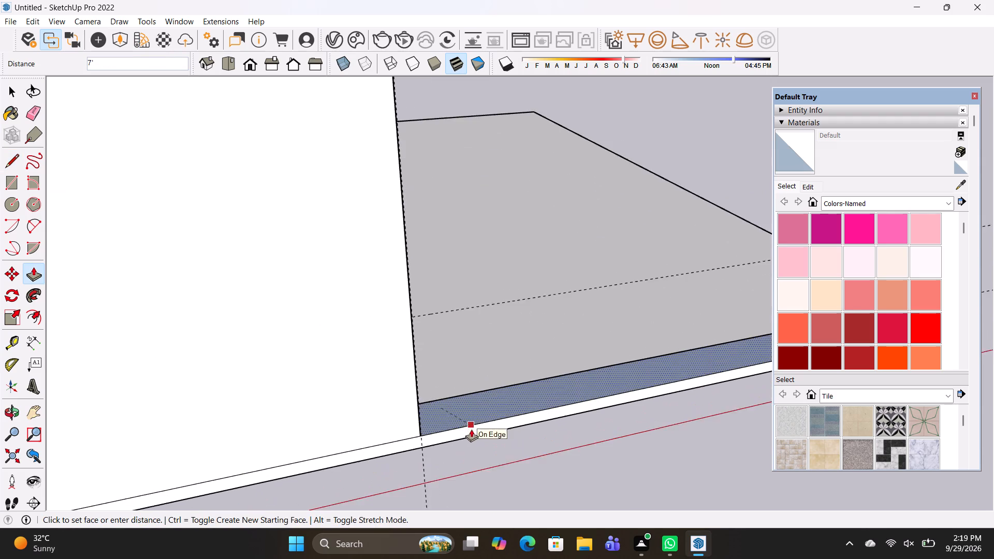
{"action": "scroll", "coordinate": [471, 429], "scroll_direction": "up", "scroll_amount": 2}
{"action": "left_click", "coordinate": [470, 426]}
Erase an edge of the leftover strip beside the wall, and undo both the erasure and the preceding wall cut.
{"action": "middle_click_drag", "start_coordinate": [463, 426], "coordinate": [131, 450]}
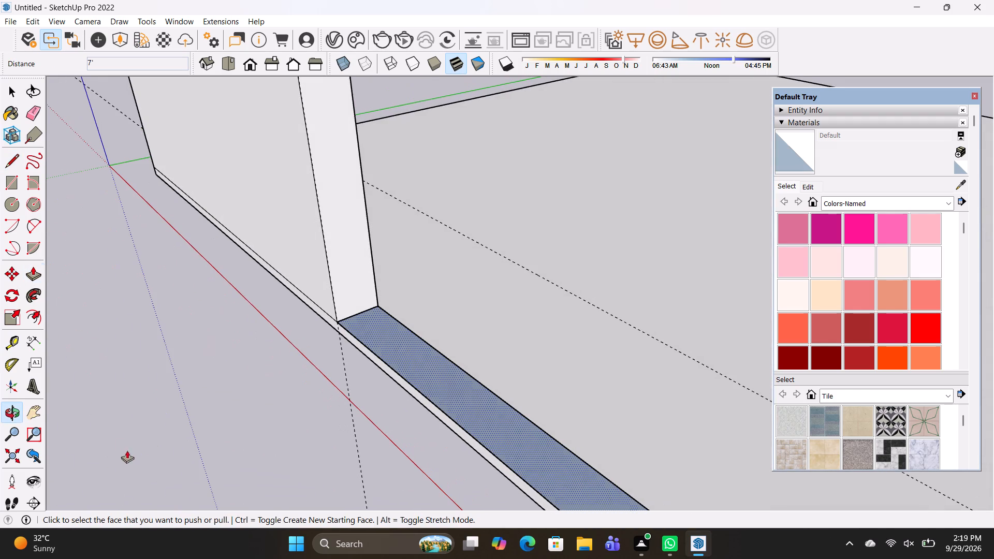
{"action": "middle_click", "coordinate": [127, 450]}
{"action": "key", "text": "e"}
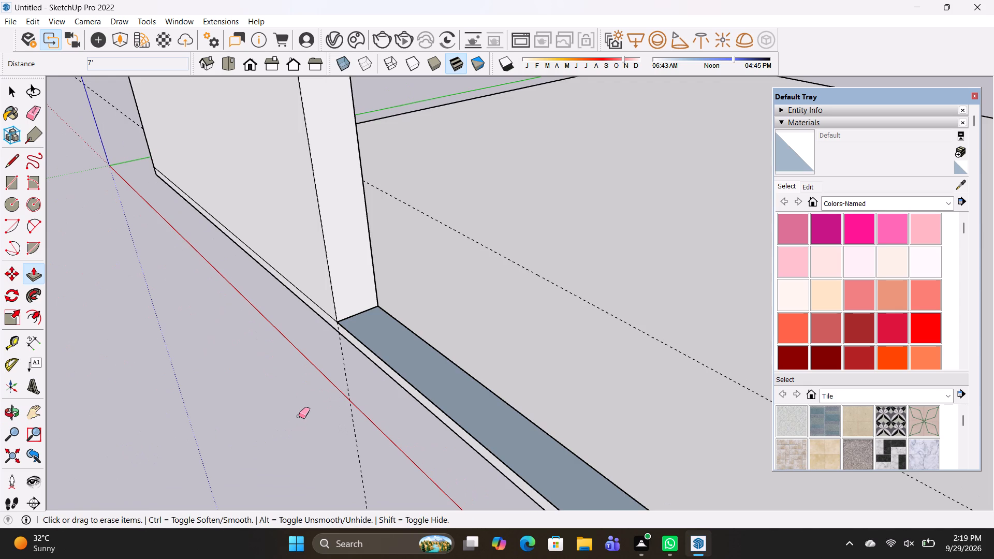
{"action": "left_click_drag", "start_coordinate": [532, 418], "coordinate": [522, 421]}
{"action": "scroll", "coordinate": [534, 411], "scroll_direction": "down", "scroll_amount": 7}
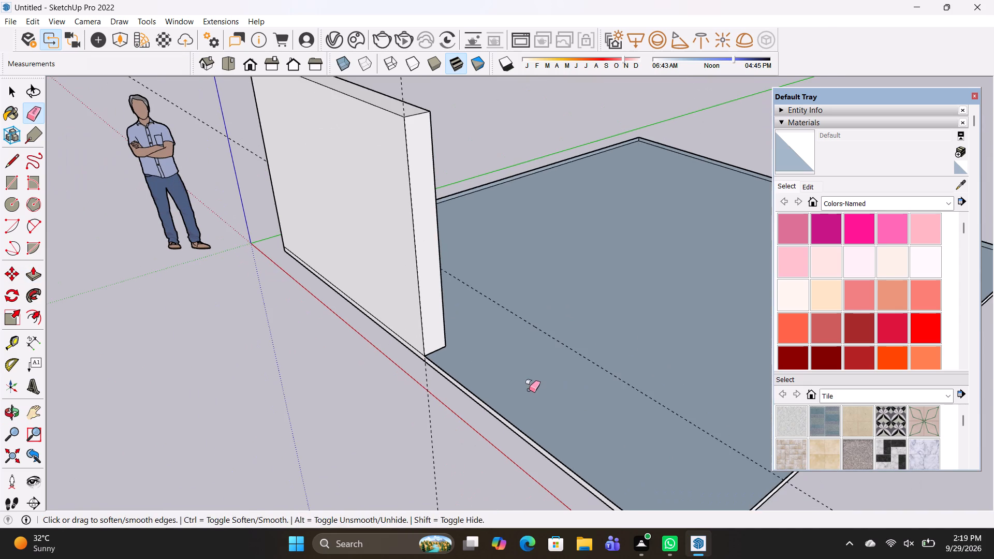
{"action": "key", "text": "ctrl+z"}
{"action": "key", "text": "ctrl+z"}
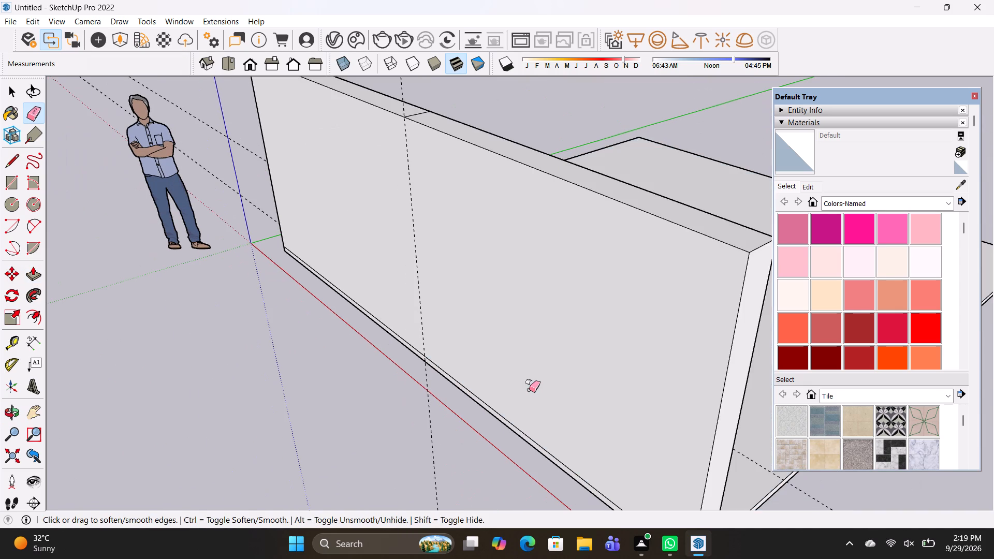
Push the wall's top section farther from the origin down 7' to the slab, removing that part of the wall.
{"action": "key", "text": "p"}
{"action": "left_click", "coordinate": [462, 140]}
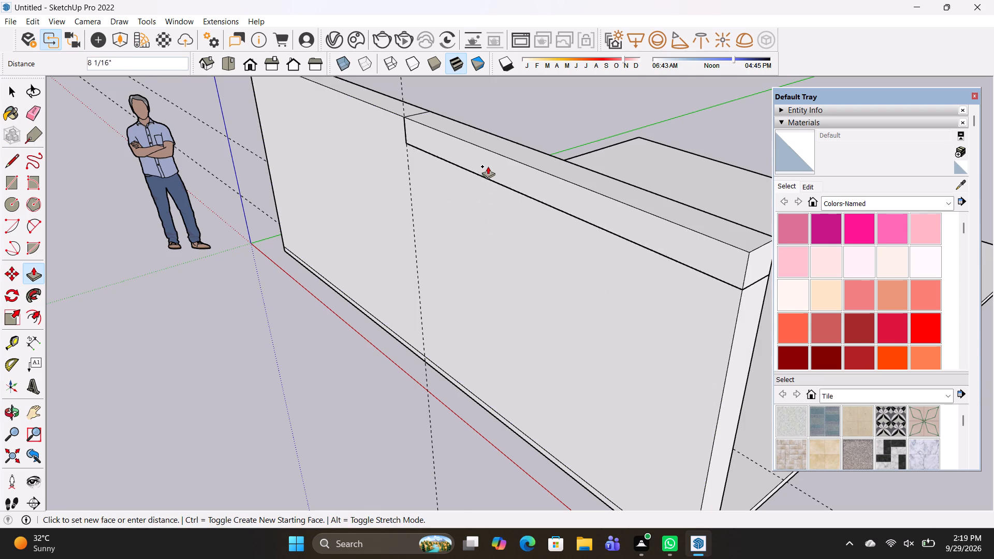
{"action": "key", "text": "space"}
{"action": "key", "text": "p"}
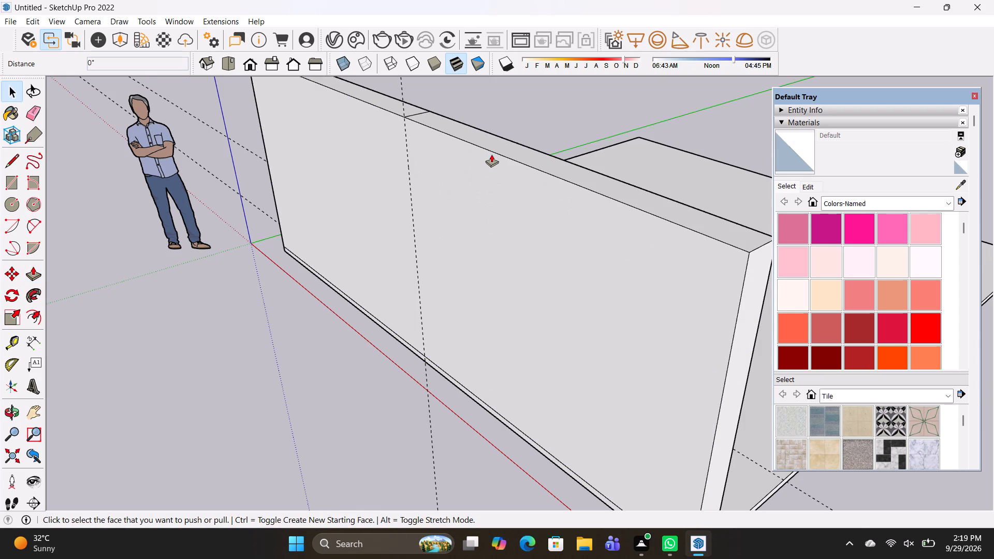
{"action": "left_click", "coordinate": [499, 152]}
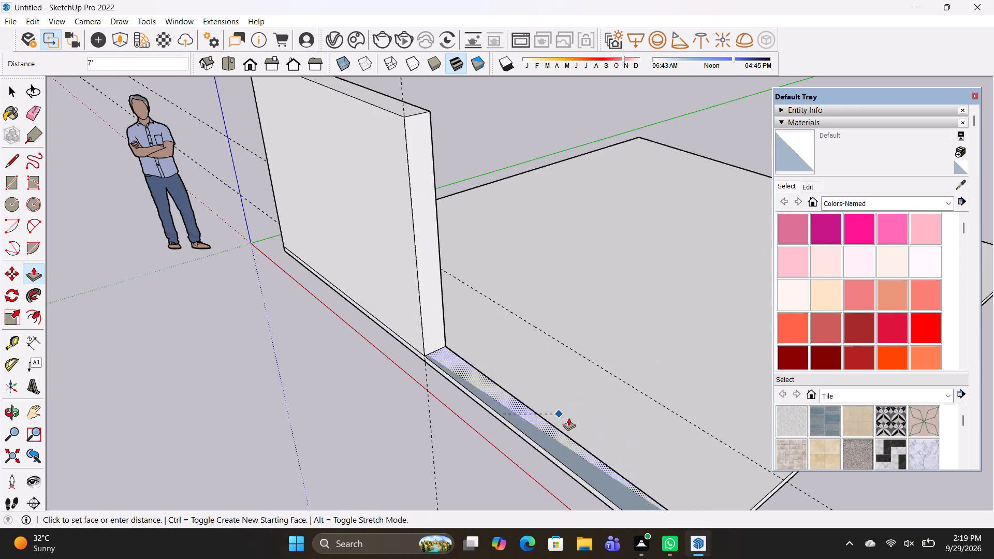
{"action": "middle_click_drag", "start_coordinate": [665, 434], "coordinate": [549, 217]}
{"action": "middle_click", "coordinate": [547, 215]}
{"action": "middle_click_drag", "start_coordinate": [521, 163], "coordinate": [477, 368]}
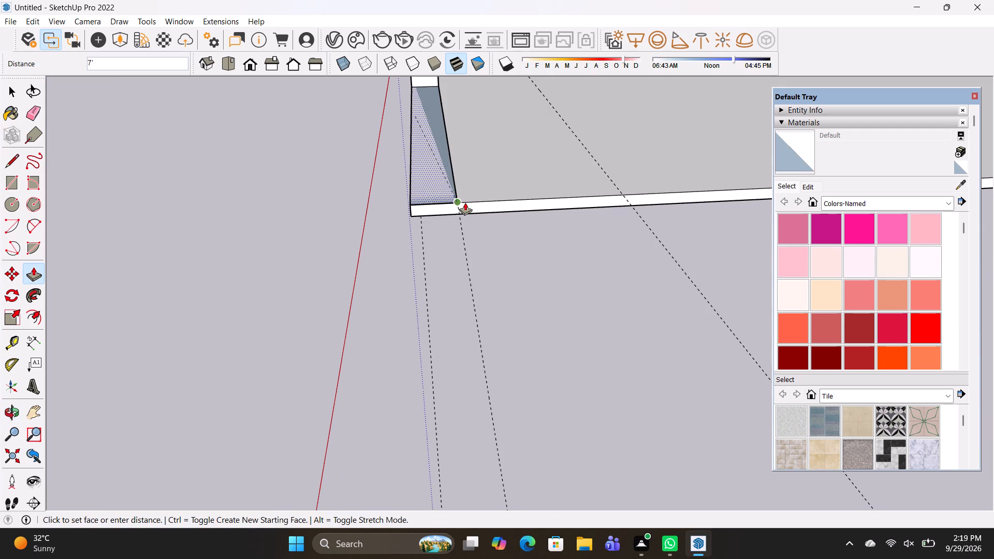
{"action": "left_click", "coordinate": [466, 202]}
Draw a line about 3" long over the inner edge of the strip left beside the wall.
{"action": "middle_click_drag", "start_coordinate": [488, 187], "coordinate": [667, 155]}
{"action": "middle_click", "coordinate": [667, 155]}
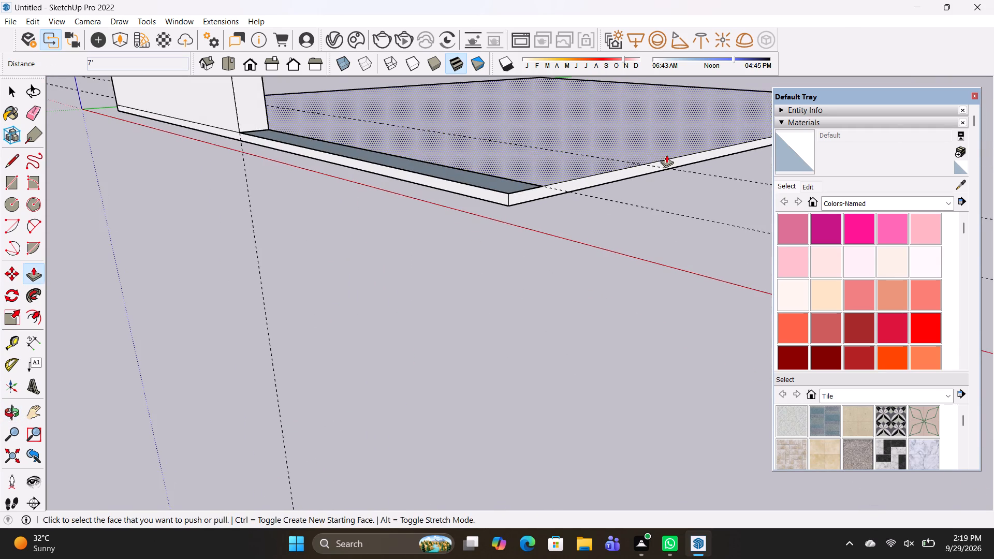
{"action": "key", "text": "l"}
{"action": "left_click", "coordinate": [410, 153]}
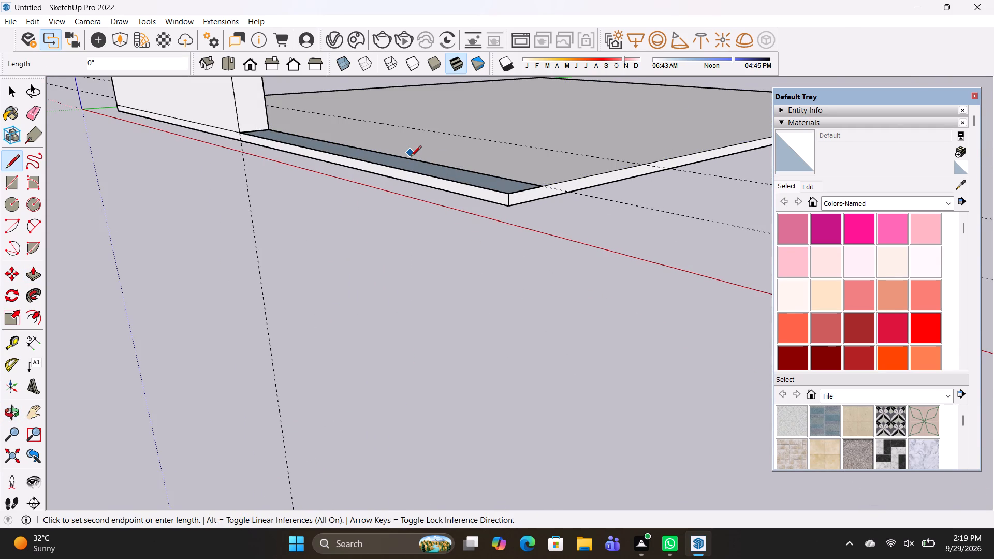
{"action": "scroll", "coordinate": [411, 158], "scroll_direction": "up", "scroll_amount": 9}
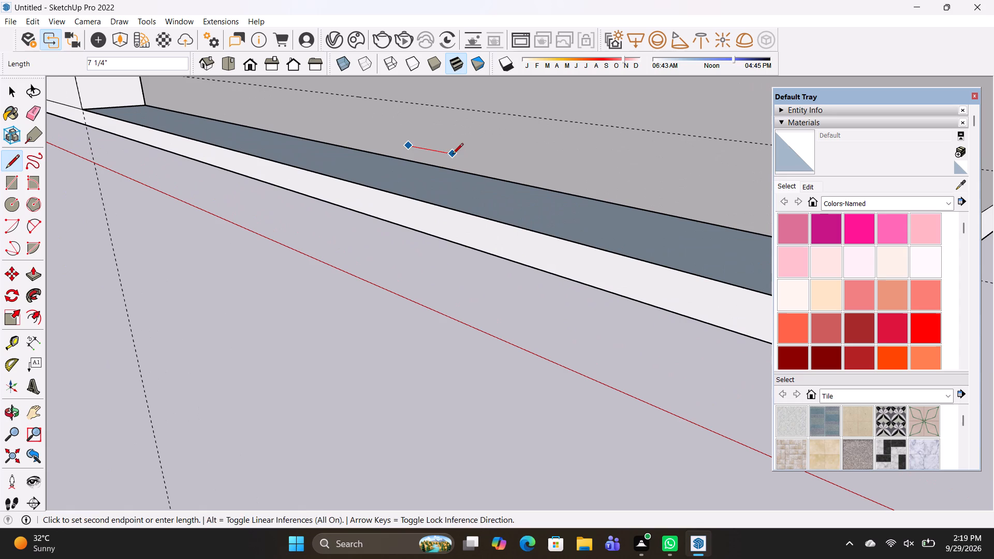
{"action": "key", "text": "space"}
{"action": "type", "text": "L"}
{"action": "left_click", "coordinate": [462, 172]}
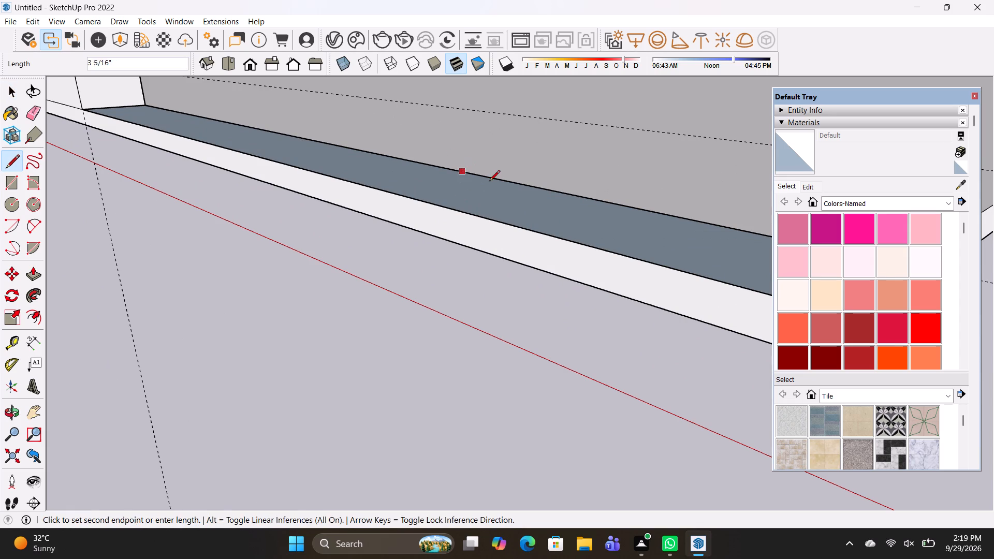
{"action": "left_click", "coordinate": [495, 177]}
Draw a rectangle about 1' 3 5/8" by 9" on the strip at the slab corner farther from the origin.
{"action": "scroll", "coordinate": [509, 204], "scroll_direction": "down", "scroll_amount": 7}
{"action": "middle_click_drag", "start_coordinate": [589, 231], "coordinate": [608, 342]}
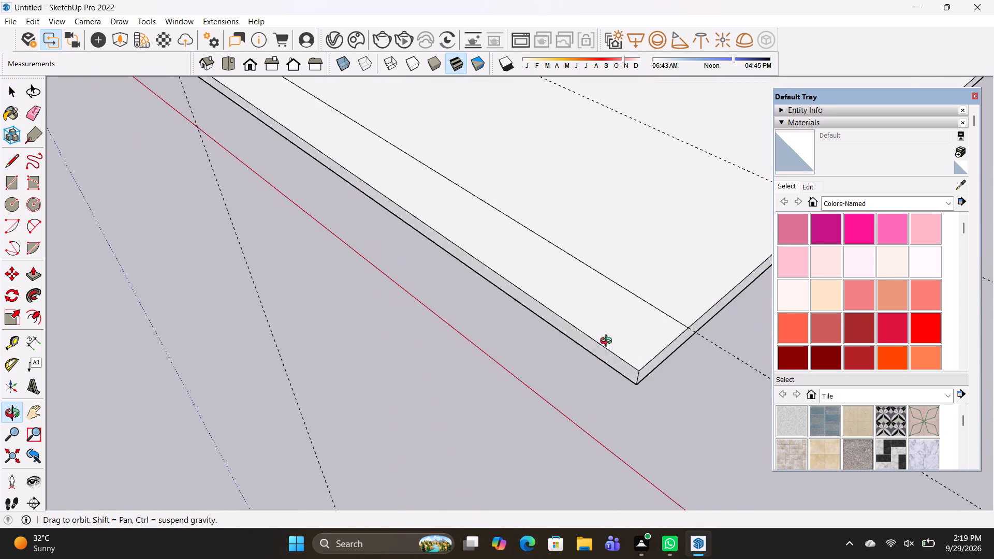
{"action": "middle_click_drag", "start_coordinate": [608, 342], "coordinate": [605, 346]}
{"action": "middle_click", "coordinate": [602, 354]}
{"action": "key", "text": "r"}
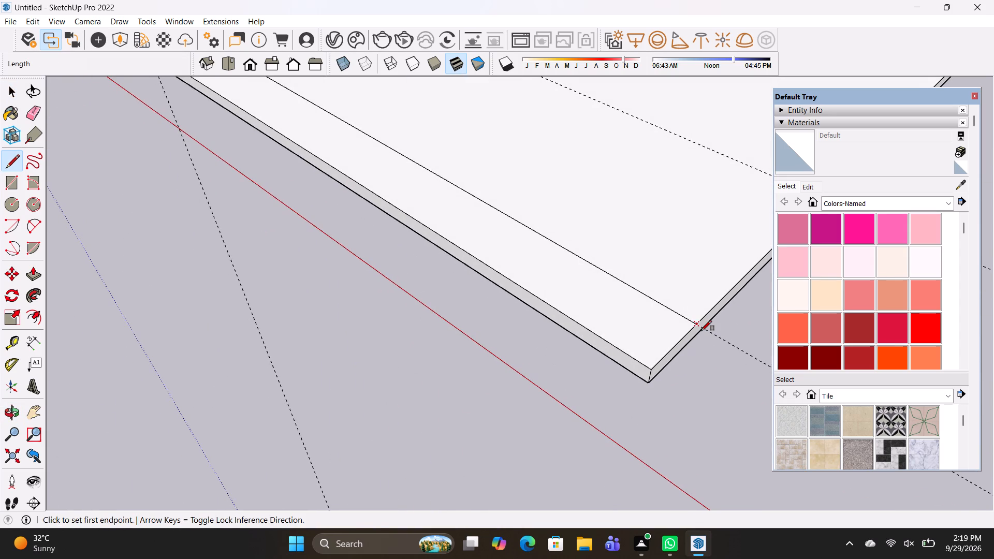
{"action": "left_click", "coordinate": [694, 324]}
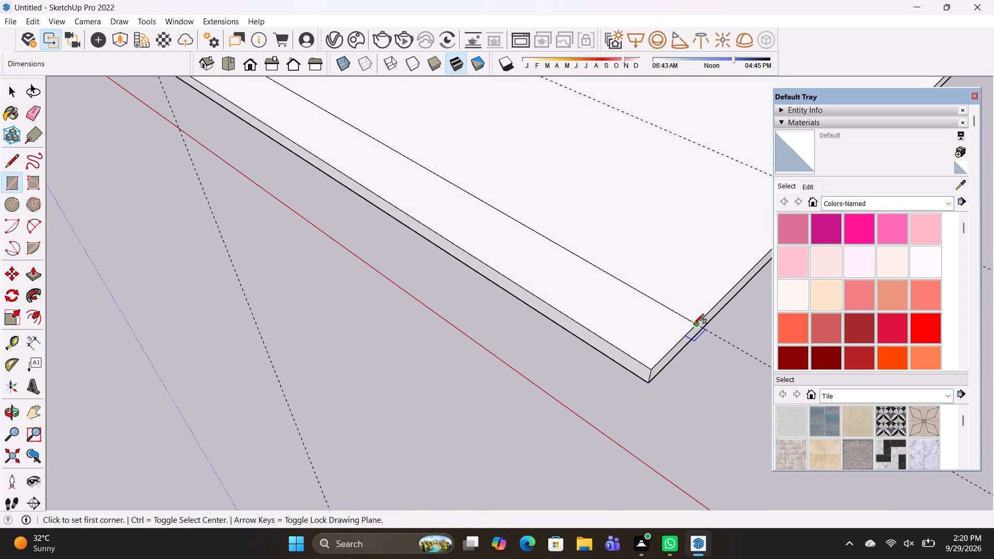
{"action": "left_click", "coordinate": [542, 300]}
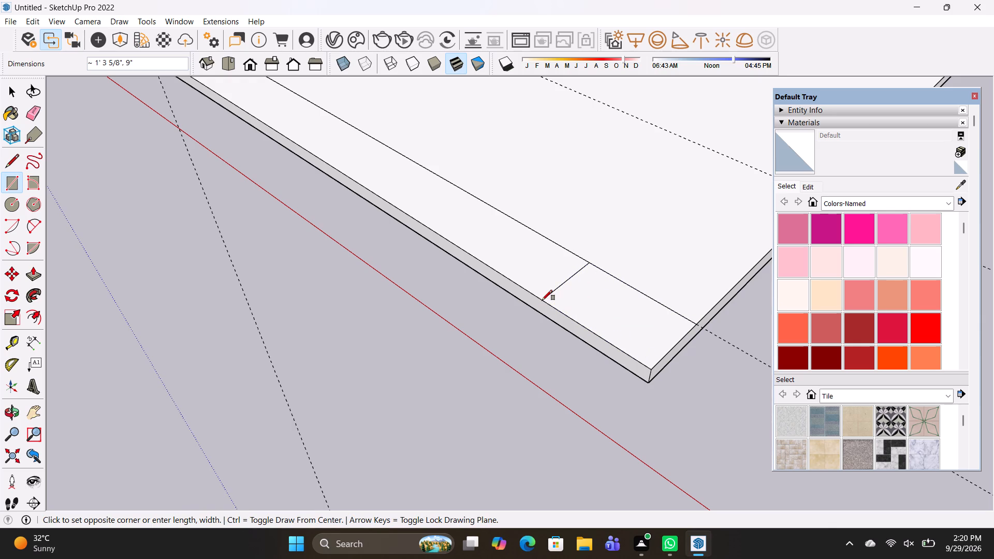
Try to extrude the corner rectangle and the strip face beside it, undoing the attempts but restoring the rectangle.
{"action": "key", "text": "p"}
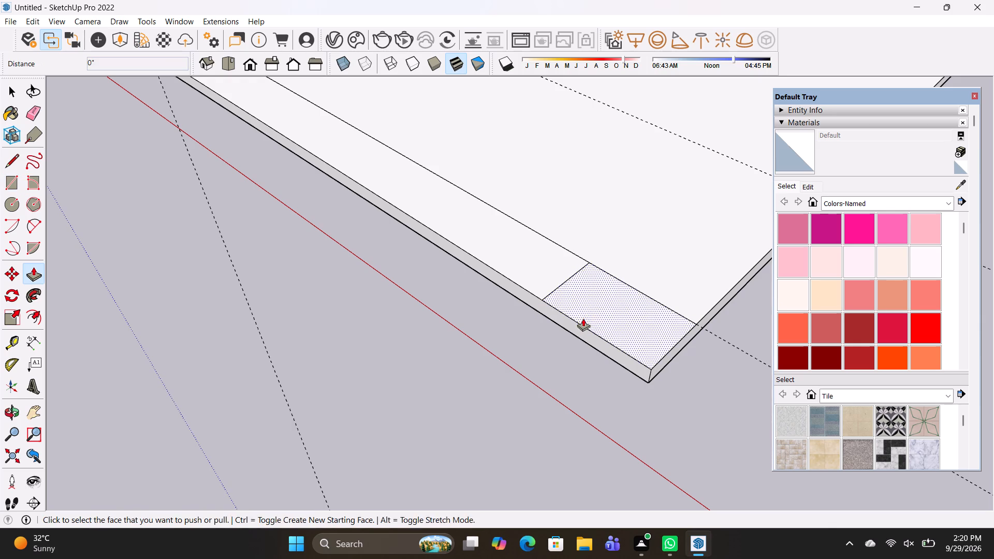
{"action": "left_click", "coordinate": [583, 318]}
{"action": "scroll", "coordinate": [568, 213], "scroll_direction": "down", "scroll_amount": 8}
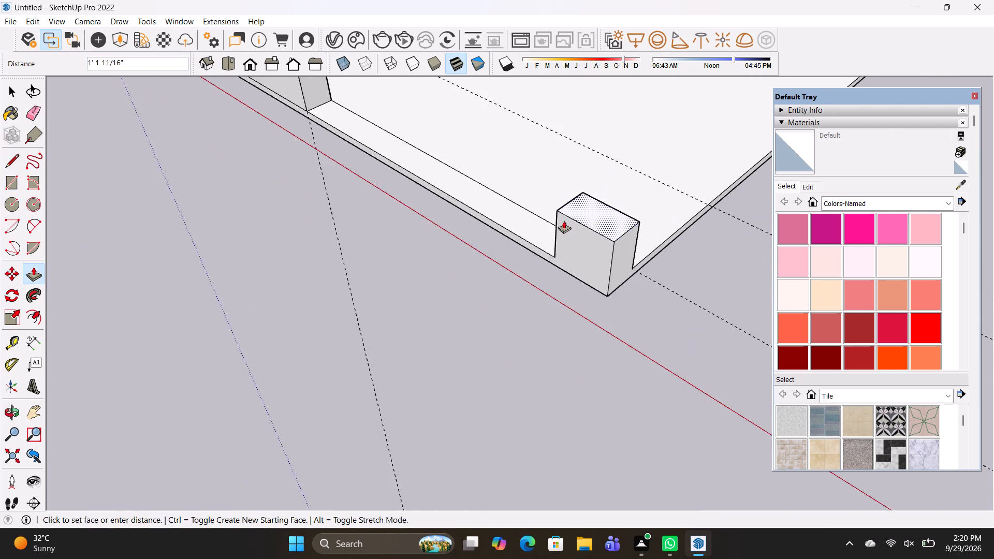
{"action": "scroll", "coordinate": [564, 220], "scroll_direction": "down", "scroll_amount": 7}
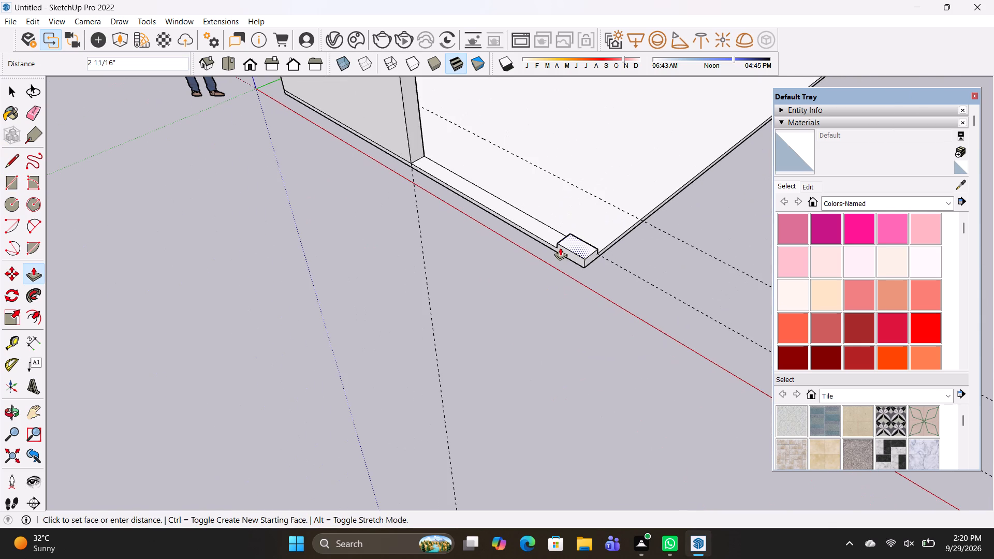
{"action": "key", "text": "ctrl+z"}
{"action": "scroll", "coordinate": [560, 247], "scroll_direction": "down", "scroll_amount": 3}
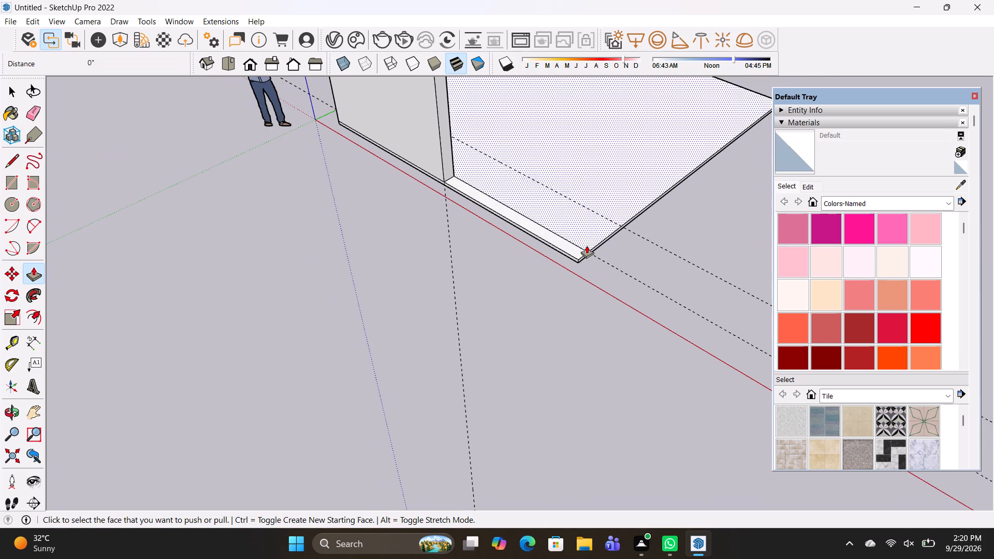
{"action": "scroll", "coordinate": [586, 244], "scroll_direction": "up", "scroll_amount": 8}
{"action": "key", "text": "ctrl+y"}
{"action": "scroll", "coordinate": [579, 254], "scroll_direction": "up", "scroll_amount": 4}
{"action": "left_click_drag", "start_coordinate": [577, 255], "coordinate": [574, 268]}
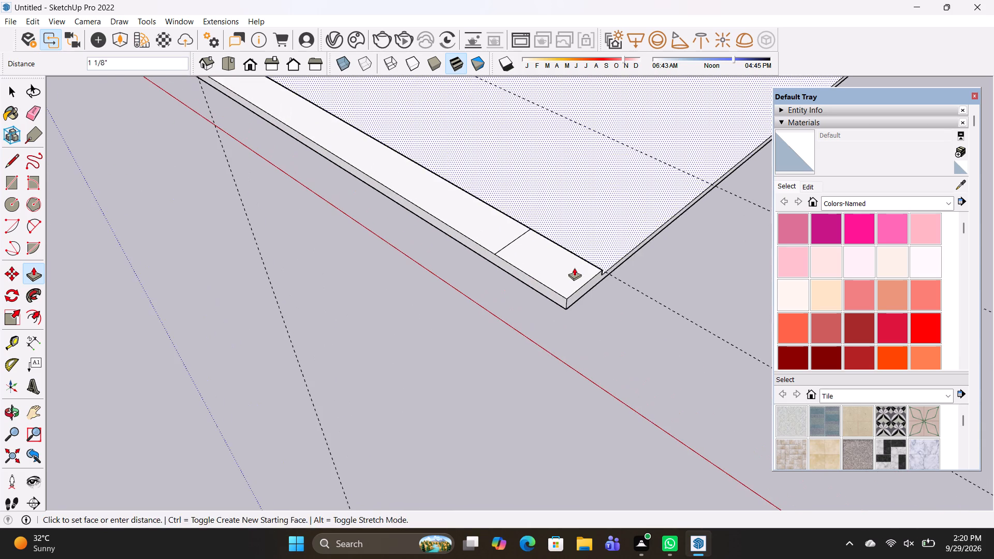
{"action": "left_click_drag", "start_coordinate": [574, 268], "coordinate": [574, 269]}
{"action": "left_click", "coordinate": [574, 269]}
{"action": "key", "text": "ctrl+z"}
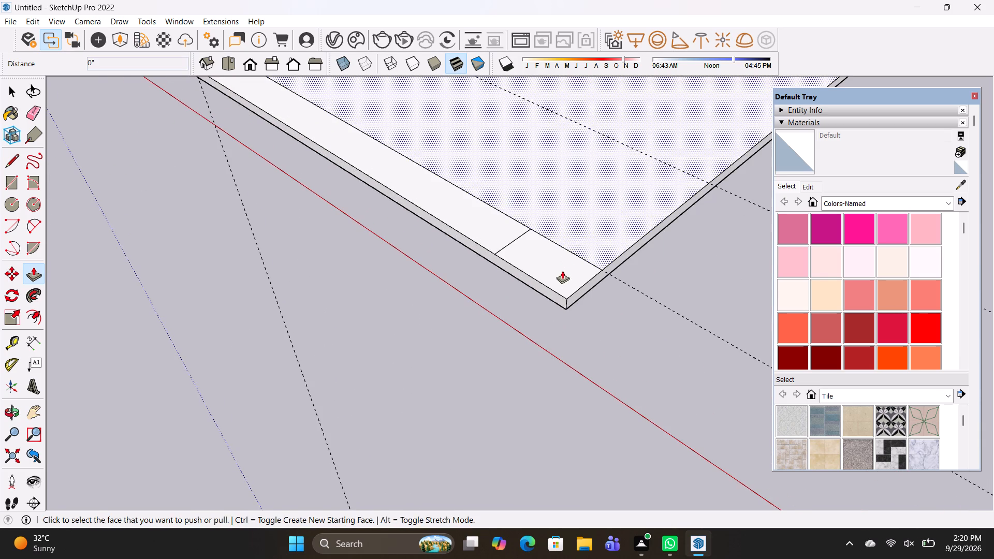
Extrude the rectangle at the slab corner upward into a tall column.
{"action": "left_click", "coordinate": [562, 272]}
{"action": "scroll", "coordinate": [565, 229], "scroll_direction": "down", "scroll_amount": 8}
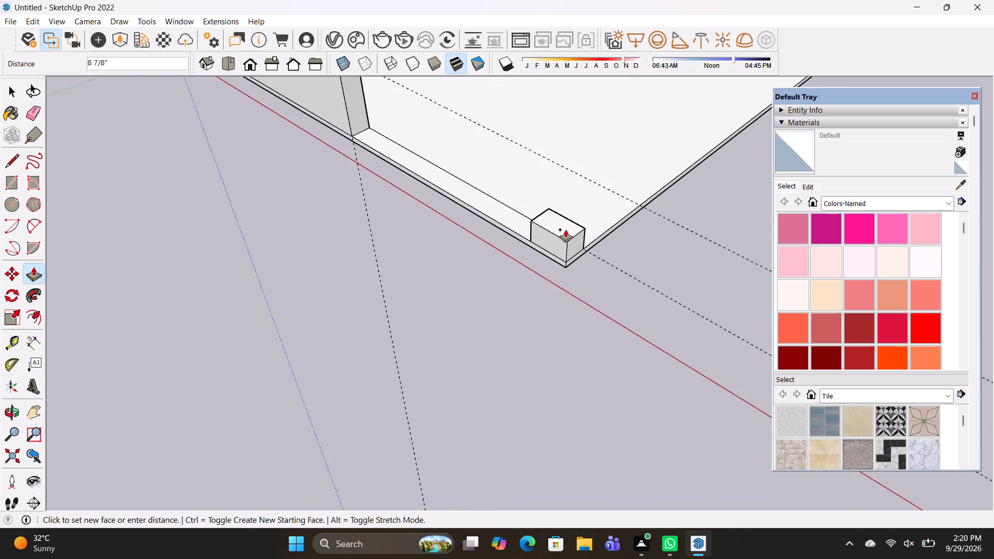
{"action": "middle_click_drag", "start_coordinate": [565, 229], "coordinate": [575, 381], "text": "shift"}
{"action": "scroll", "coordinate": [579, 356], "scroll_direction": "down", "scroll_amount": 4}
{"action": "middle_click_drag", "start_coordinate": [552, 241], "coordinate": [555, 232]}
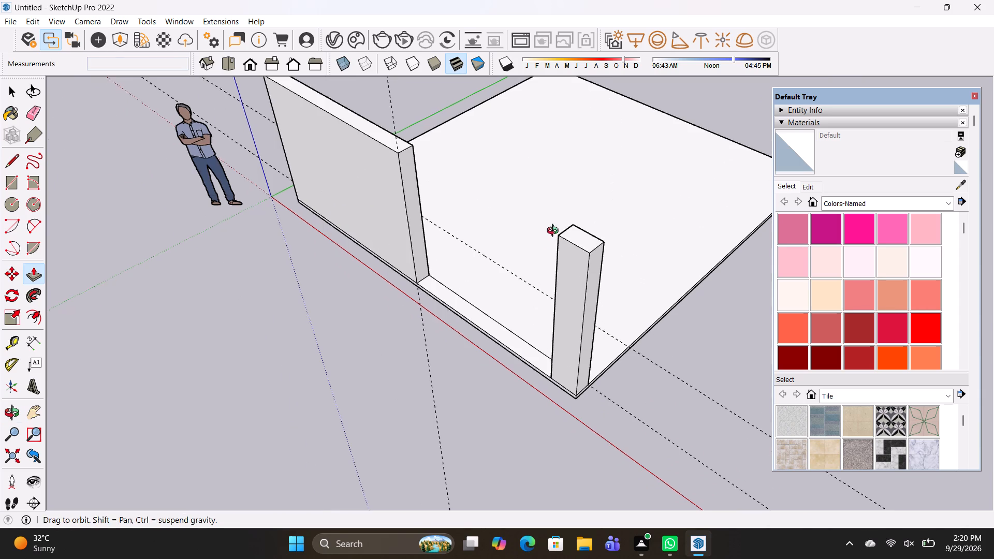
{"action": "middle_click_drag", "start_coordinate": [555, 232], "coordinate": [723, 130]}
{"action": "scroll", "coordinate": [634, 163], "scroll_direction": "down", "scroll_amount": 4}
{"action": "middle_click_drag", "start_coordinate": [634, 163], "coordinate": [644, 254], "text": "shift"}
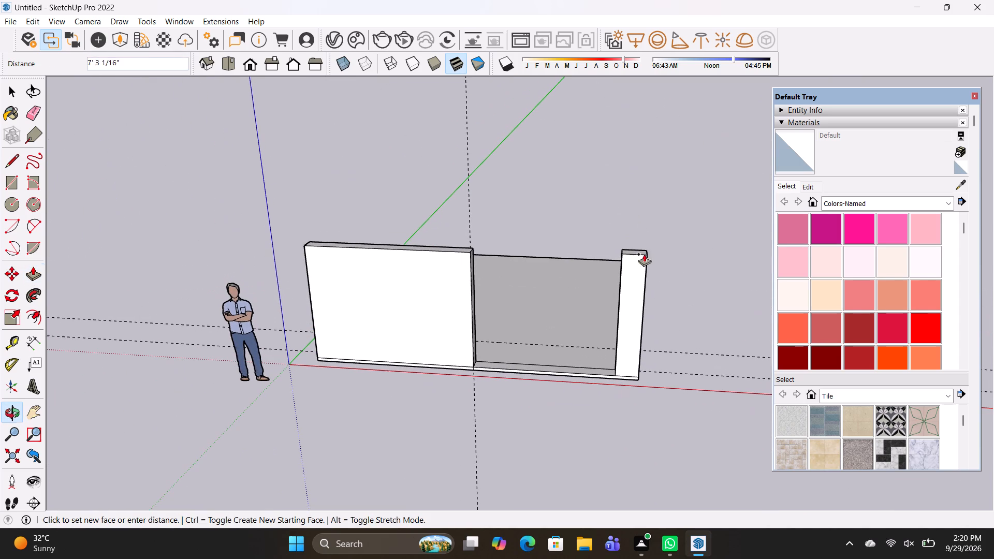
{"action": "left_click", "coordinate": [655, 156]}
Undo the column, wall, strip and guides back to the bare floor slab.
{"action": "middle_click_drag", "start_coordinate": [700, 285], "coordinate": [327, 331]}
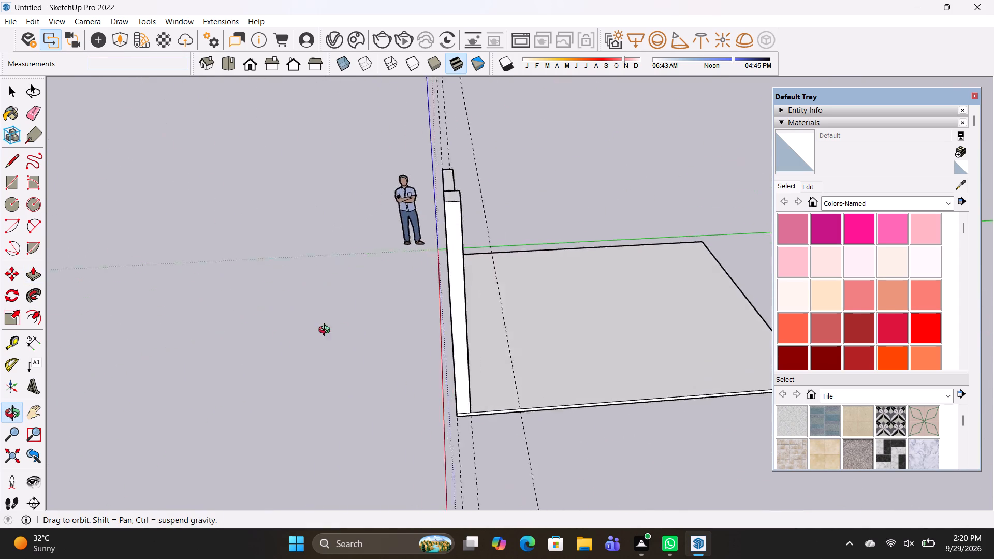
{"action": "middle_click_drag", "start_coordinate": [327, 331], "coordinate": [78, 410]}
{"action": "scroll", "coordinate": [488, 317], "scroll_direction": "up", "scroll_amount": 3}
{"action": "middle_click_drag", "start_coordinate": [544, 353], "coordinate": [400, 404]}
{"action": "key", "text": "ctrl+z"}
{"action": "key", "text": "ctrl+z"}
{"action": "key", "text": "ctrl+z"}
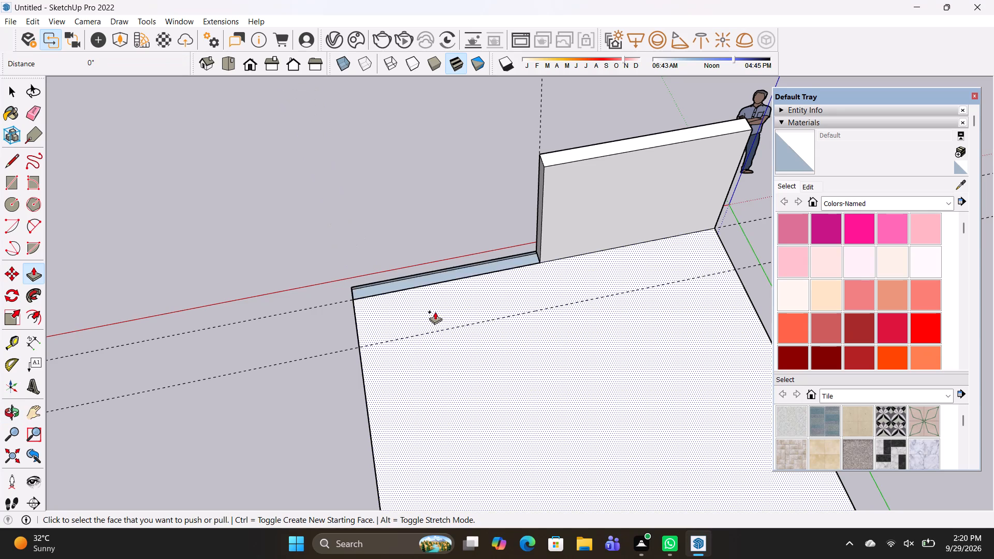
{"action": "key", "text": "ctrl+z"}
{"action": "key", "text": "ctrl+z"}
{"action": "key", "text": "ctrl+z"}
{"action": "key", "text": "ctrl+z"}
{"action": "key", "text": "ctrl+z"}
{"action": "key", "text": "ctrl+z"}
{"action": "key", "text": "ctrl+z"}
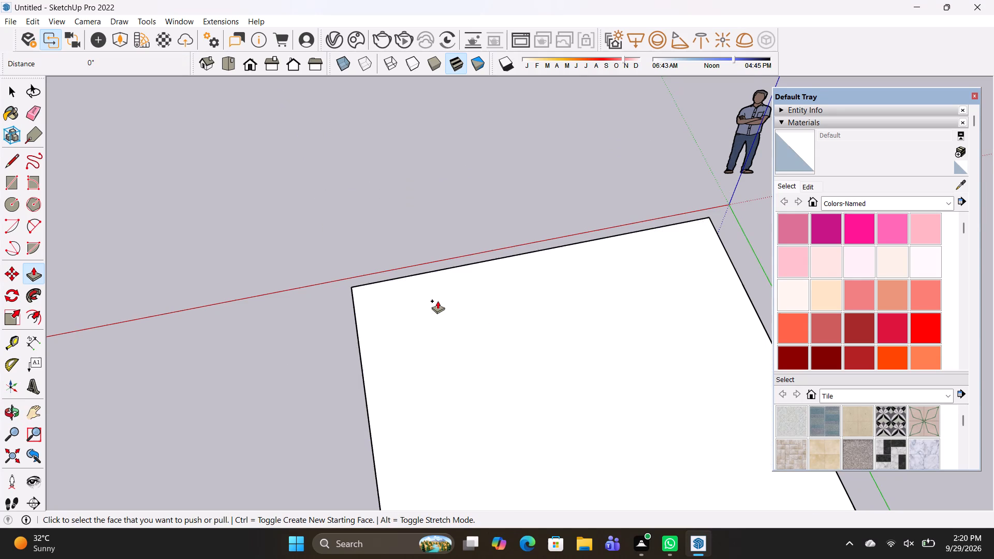
Place a guide across the slab parallel to its red-axis edge, about 7' in from that edge.
{"action": "scroll", "coordinate": [437, 301], "scroll_direction": "down", "scroll_amount": 4}
{"action": "middle_click_drag", "start_coordinate": [423, 399], "coordinate": [993, 279]}
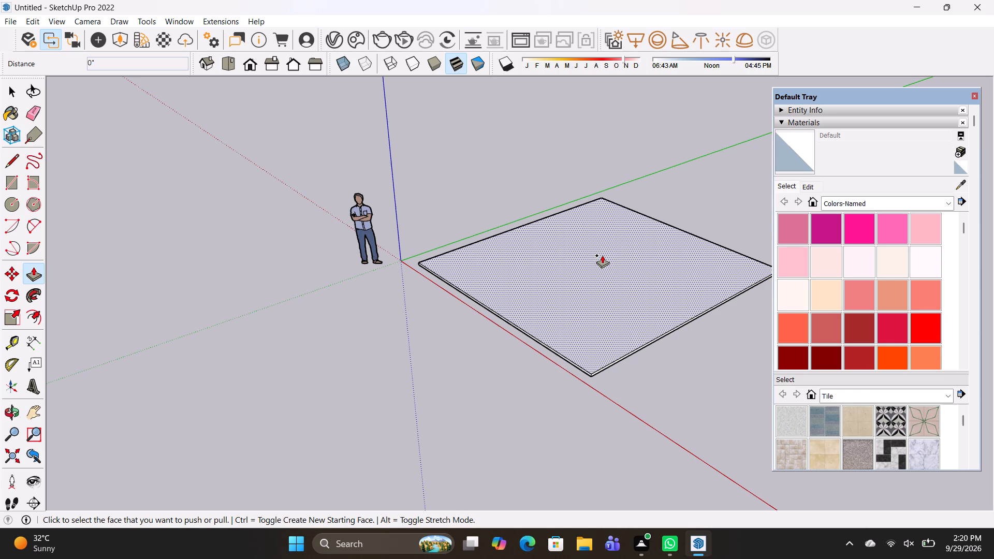
{"action": "key", "text": "t"}
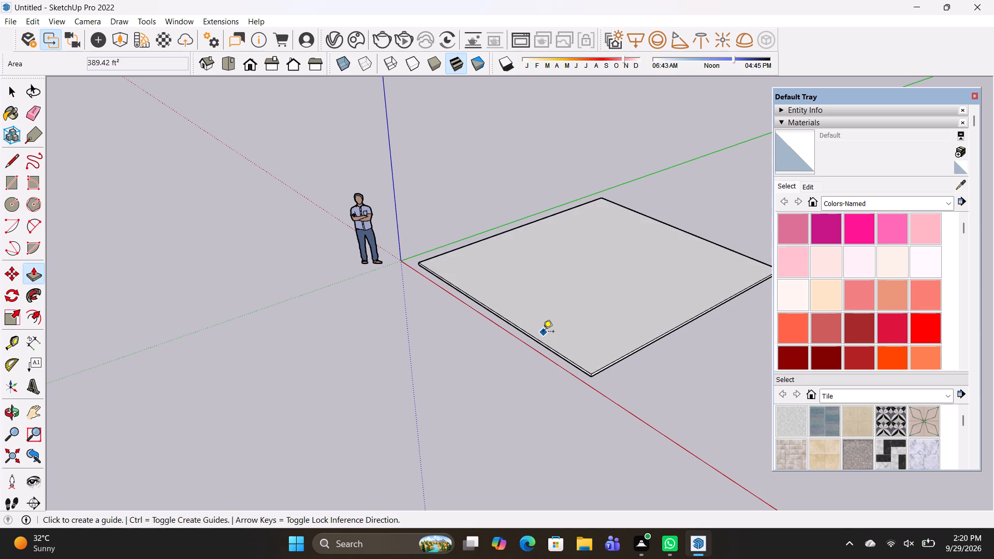
{"action": "scroll", "coordinate": [515, 312], "scroll_direction": "up", "scroll_amount": 8}
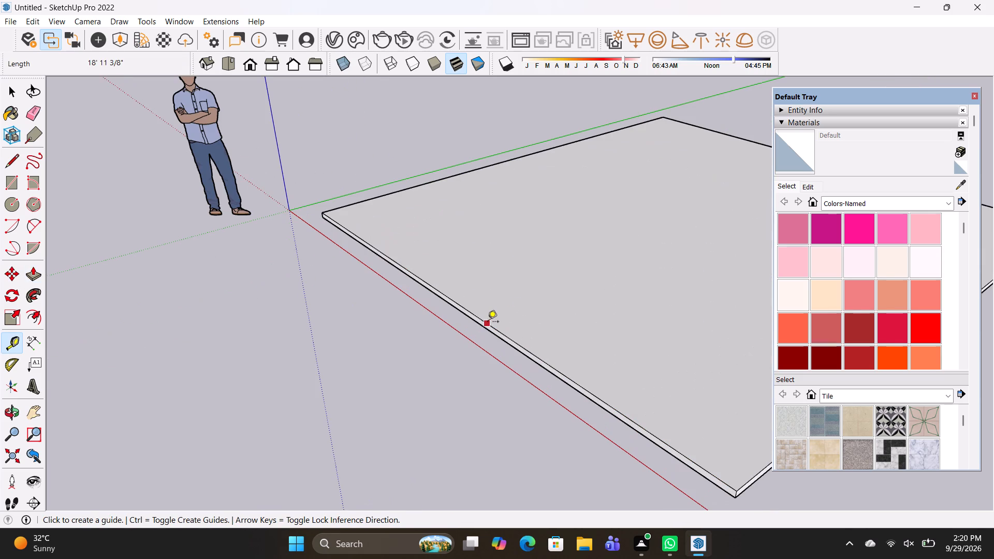
{"action": "left_click", "coordinate": [488, 322]}
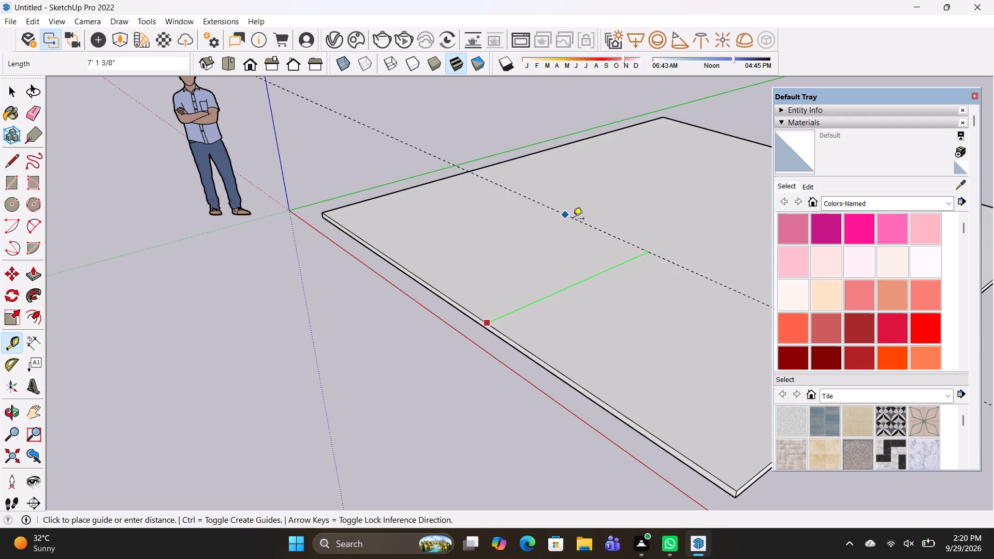
{"action": "left_click", "coordinate": [628, 246]}
Place a second parallel guide about 7 3/8" from the first, on the side toward the slab's red-axis edge.
{"action": "left_click", "coordinate": [629, 246]}
{"action": "scroll", "coordinate": [633, 239], "scroll_direction": "up", "scroll_amount": 4}
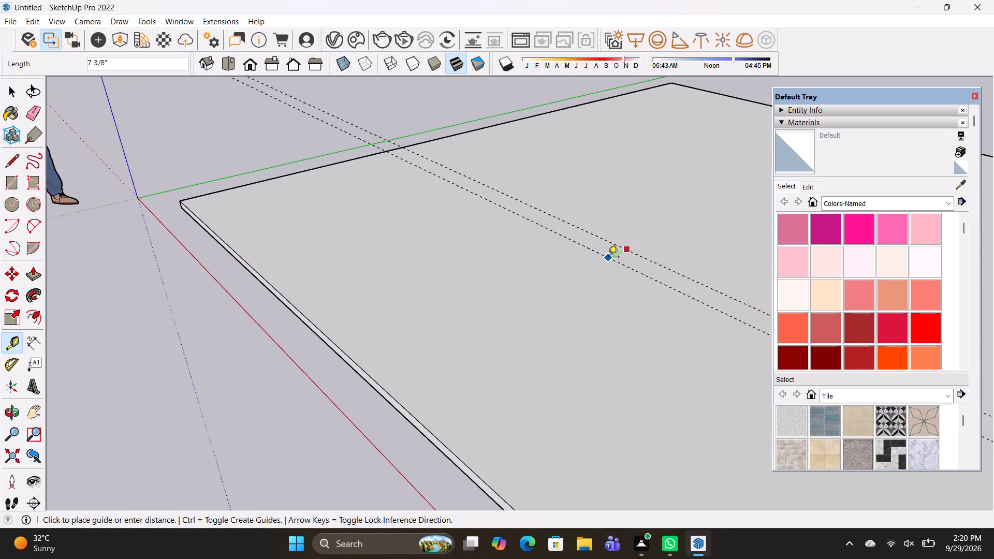
{"action": "left_click", "coordinate": [608, 259]}
{"action": "middle_click_drag", "start_coordinate": [421, 297], "coordinate": [460, 424]}
{"action": "scroll", "coordinate": [491, 315], "scroll_direction": "down", "scroll_amount": 2}
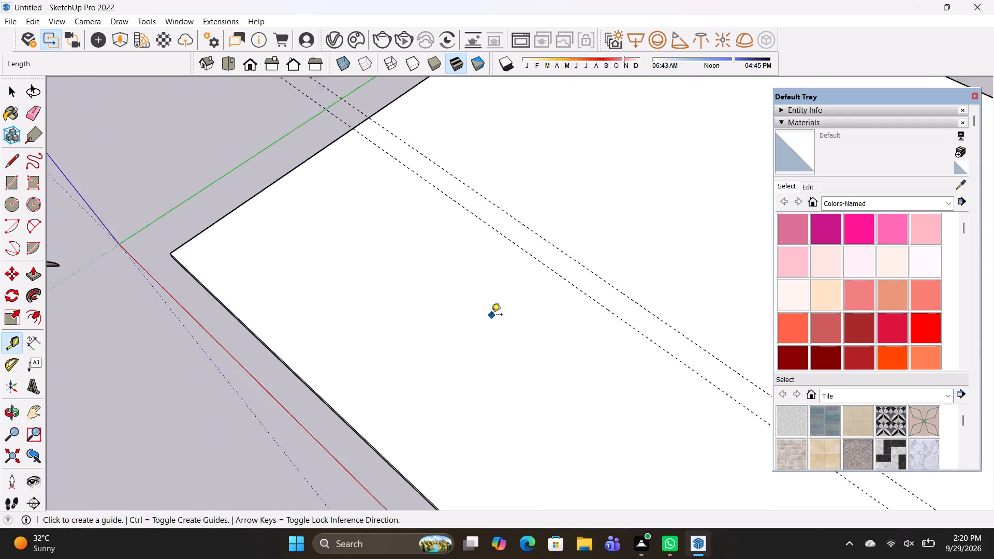
{"action": "scroll", "coordinate": [491, 315], "scroll_direction": "down", "scroll_amount": 2}
{"action": "middle_click_drag", "start_coordinate": [454, 345], "coordinate": [549, 278]}
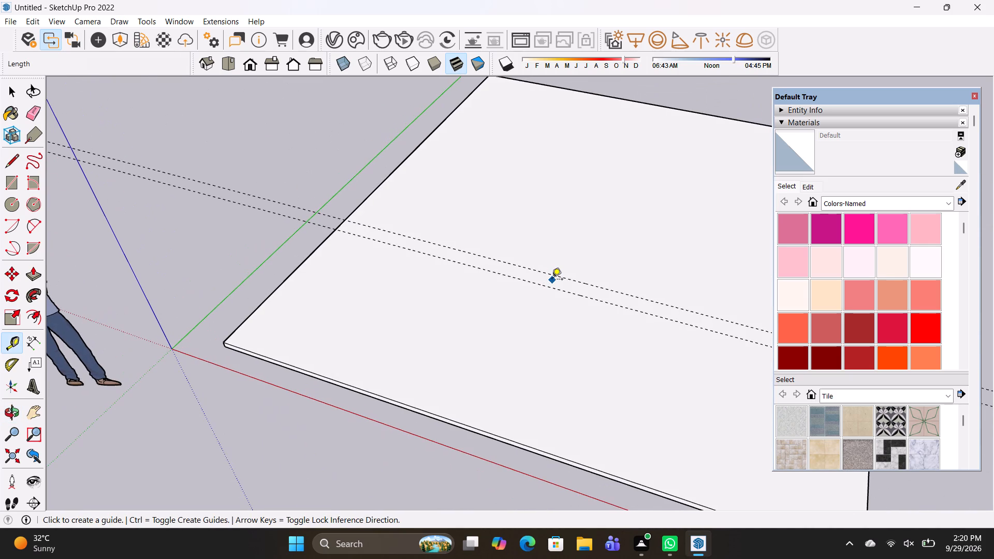
Erase the two parallel guides crossing the floor slab.
{"action": "key", "text": "e"}
{"action": "left_click_drag", "start_coordinate": [553, 289], "coordinate": [565, 269]}
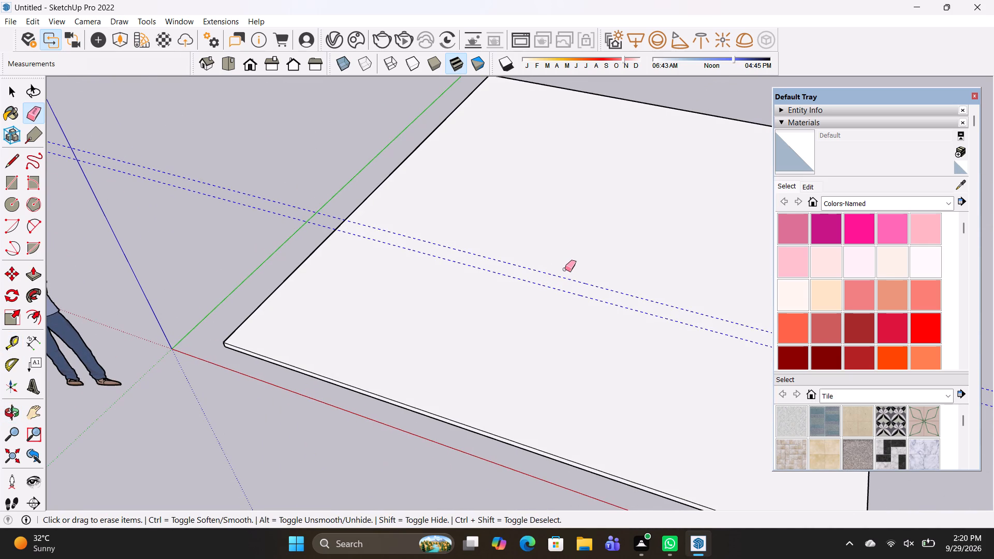
{"action": "left_click_drag", "start_coordinate": [565, 269], "coordinate": [566, 266]}
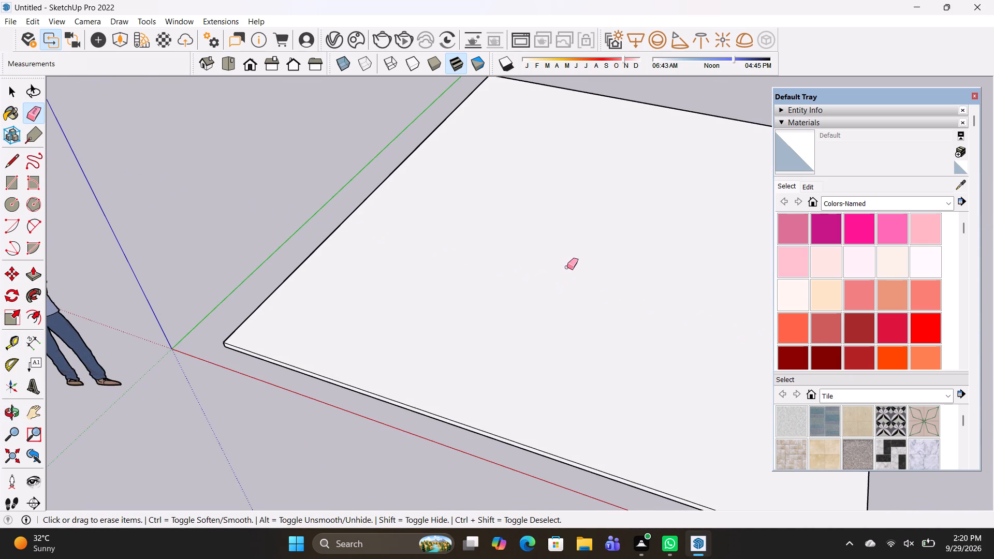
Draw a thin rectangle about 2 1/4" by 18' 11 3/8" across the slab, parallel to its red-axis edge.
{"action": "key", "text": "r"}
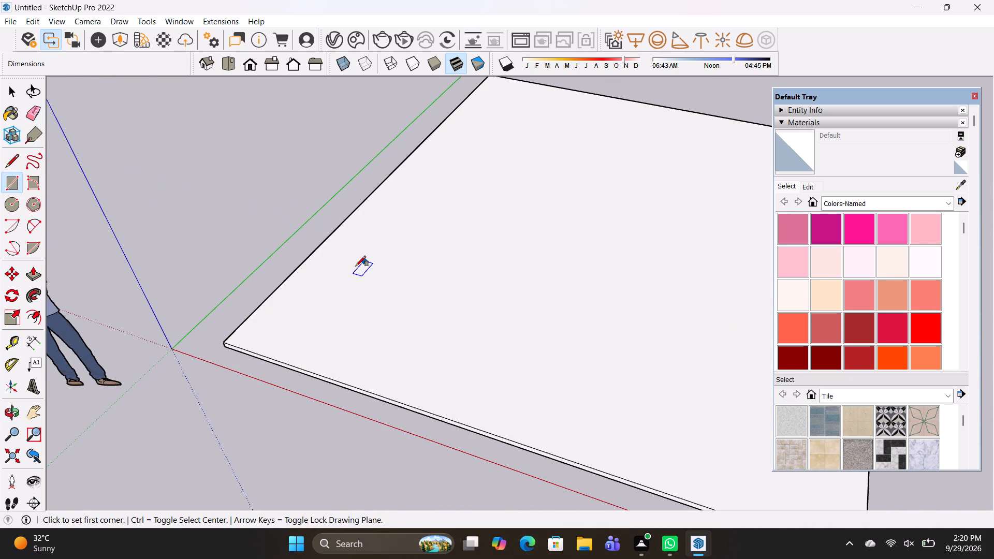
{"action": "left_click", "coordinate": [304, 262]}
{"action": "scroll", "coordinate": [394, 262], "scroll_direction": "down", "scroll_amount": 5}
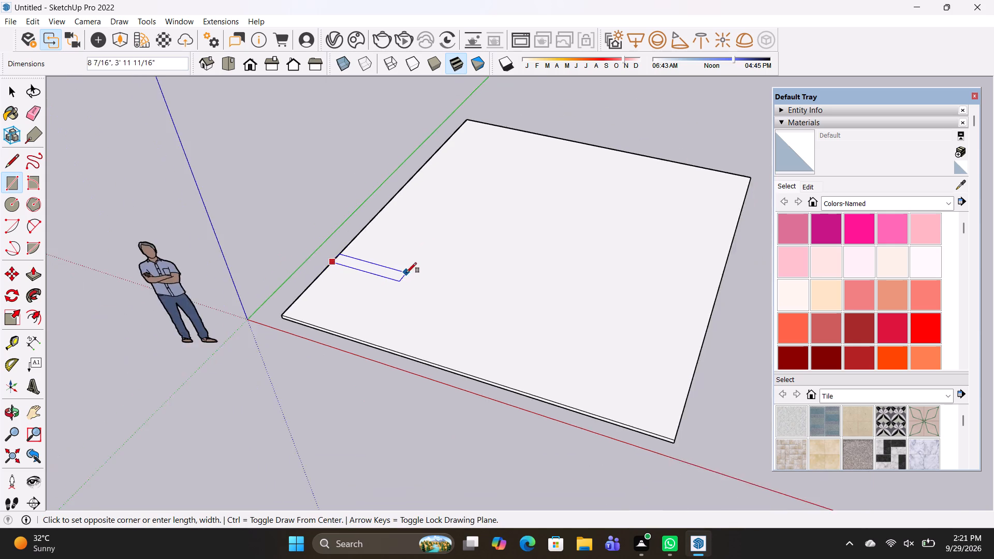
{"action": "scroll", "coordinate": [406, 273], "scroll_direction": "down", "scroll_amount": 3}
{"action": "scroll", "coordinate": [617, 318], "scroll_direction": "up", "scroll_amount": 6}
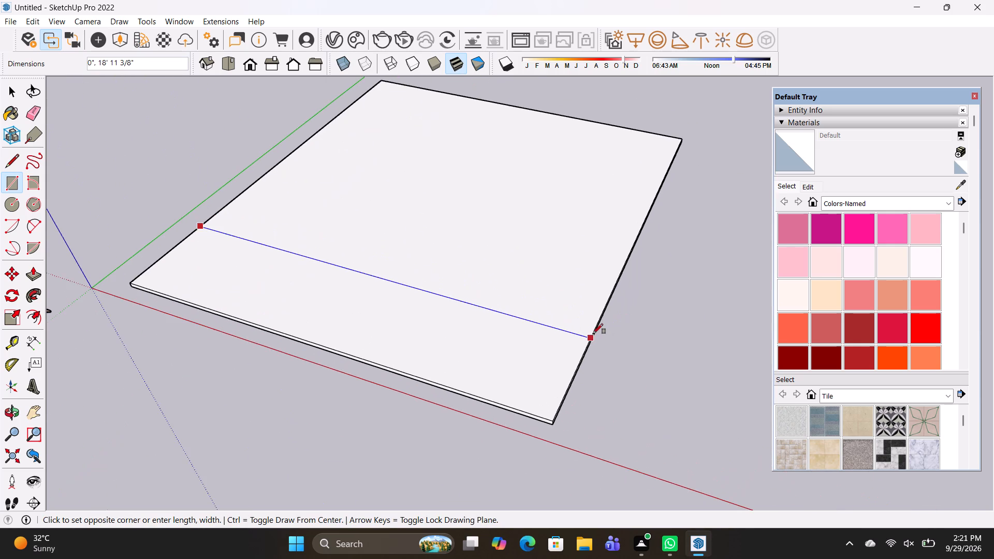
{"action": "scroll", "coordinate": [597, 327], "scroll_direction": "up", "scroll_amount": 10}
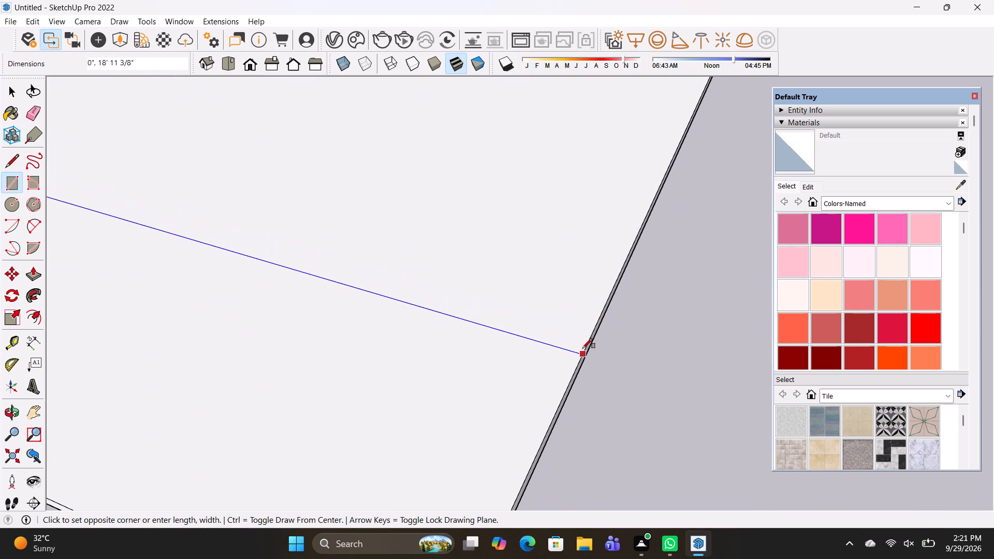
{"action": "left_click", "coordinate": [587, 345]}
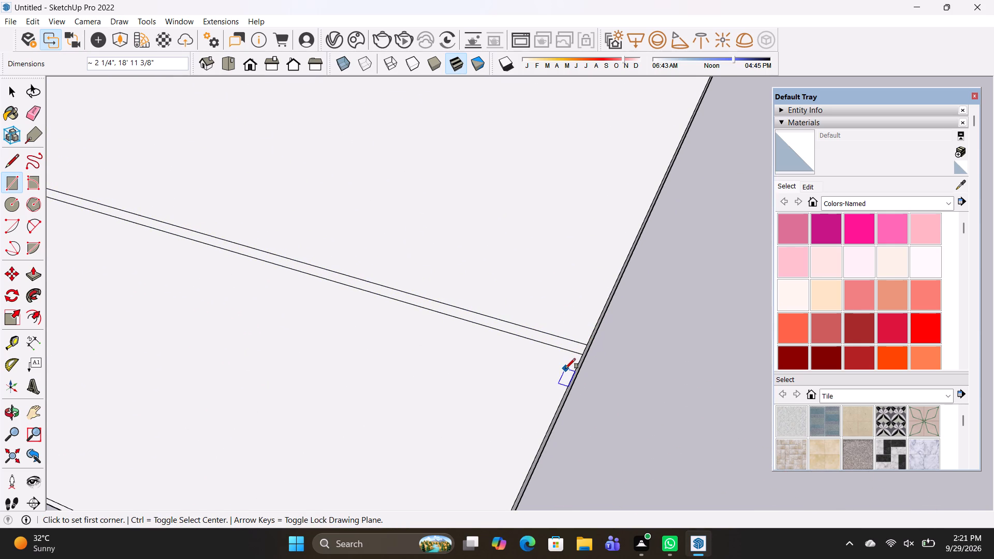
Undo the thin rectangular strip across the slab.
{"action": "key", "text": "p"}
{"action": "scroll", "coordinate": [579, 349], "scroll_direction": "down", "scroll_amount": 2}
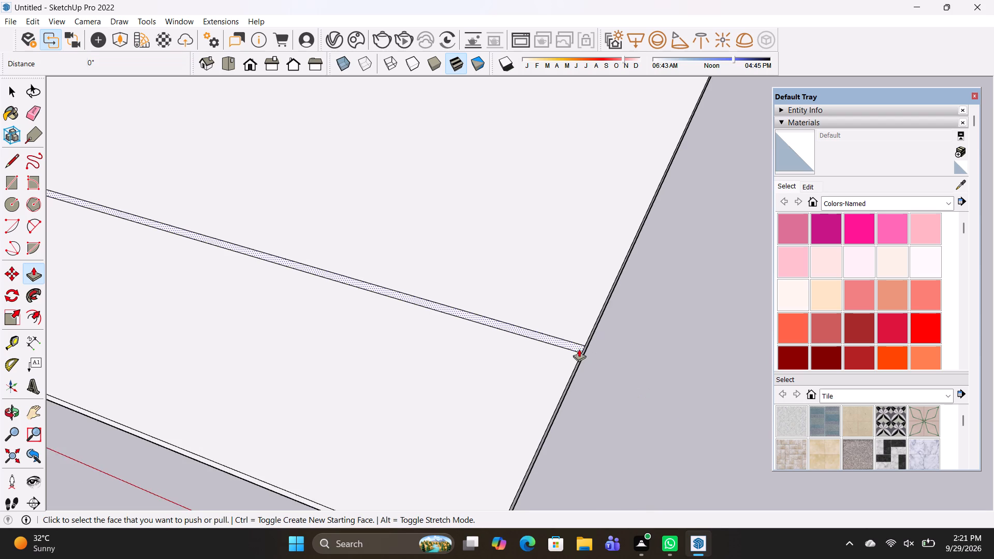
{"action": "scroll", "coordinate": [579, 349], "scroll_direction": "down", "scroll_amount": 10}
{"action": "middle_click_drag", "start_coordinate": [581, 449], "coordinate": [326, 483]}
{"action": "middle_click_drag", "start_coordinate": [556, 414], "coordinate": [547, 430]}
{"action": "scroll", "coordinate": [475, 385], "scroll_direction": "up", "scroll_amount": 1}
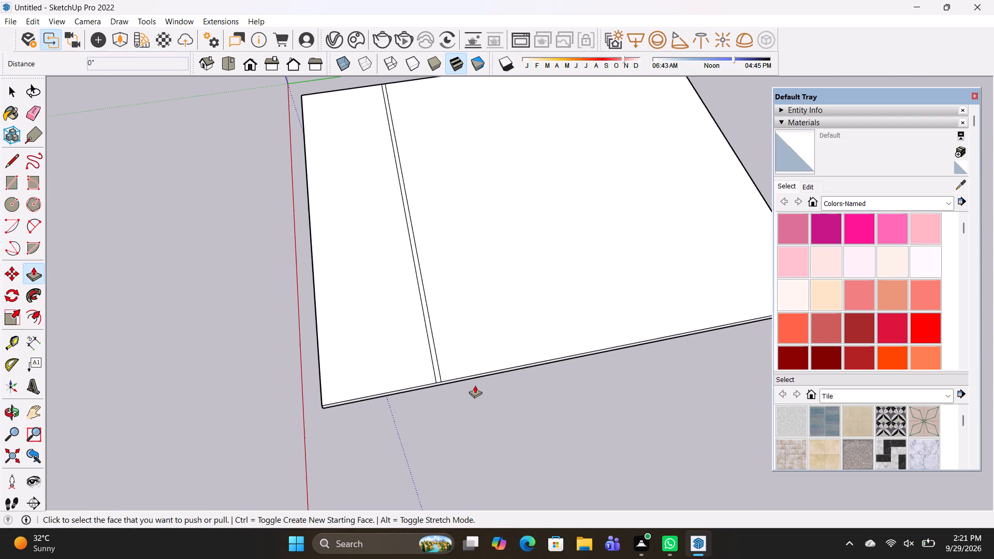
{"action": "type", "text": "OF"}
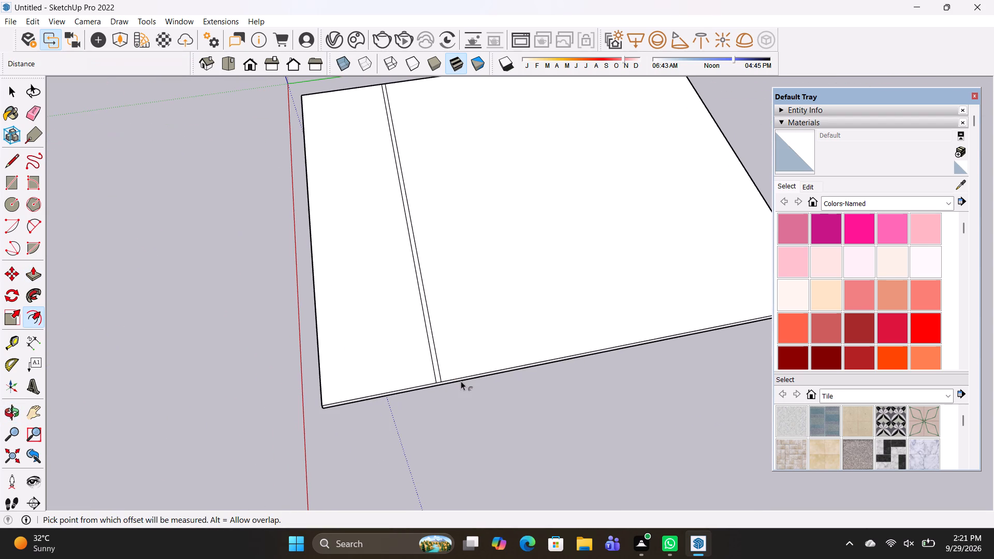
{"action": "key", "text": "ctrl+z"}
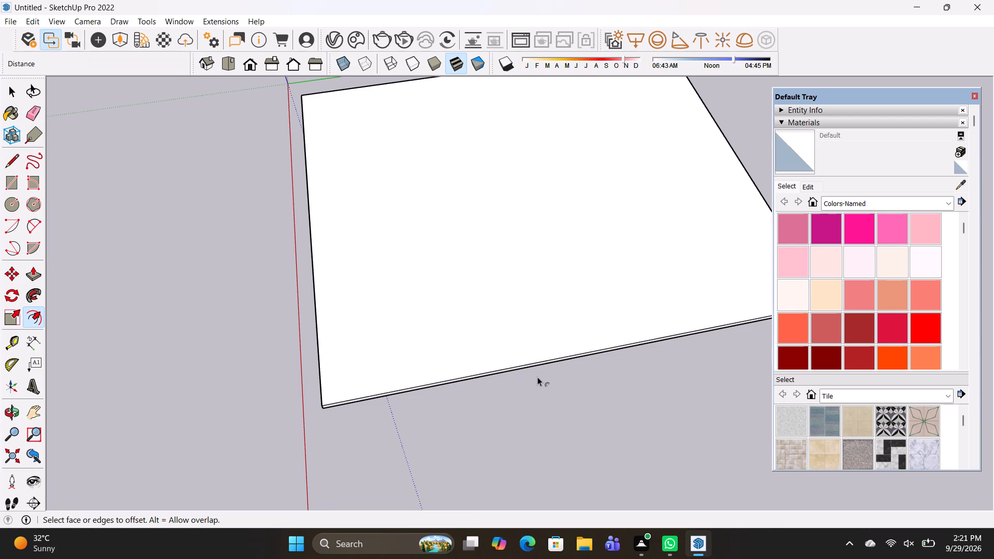
Draw a line across the slab from edge to edge, parallel to the red axis, dividing off a front strip.
{"action": "key", "text": "l"}
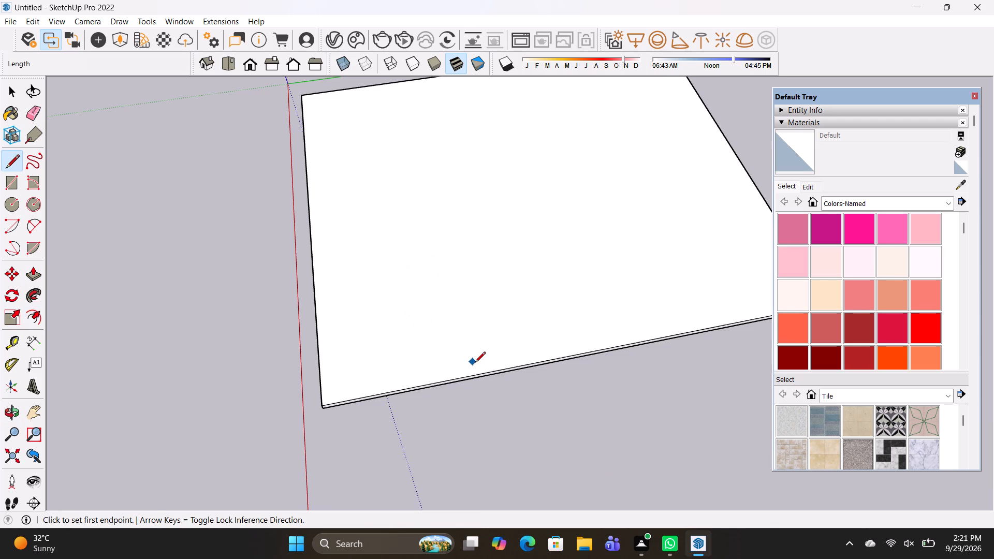
{"action": "left_click", "coordinate": [470, 376]}
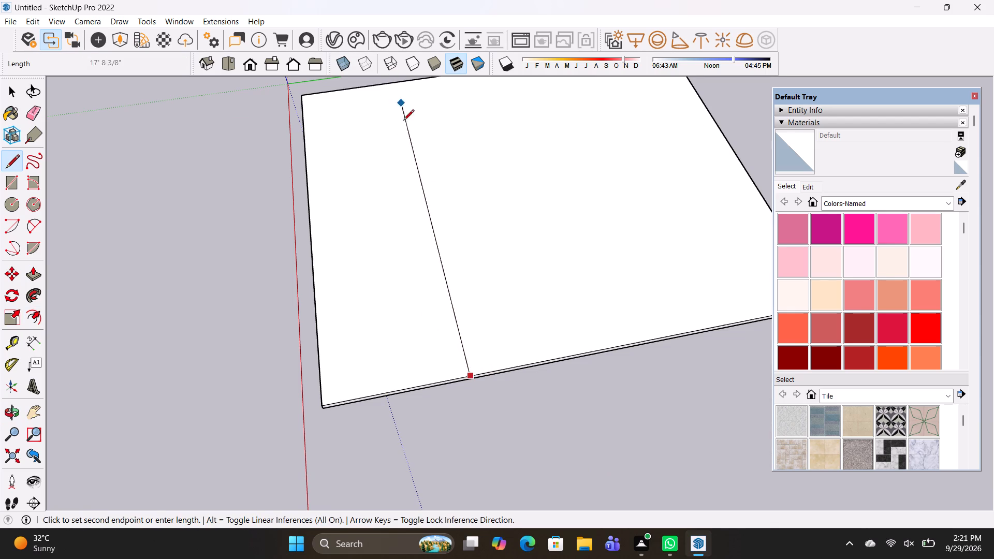
{"action": "middle_click_drag", "start_coordinate": [420, 213], "coordinate": [891, 233]}
{"action": "middle_click_drag", "start_coordinate": [334, 388], "coordinate": [584, 374]}
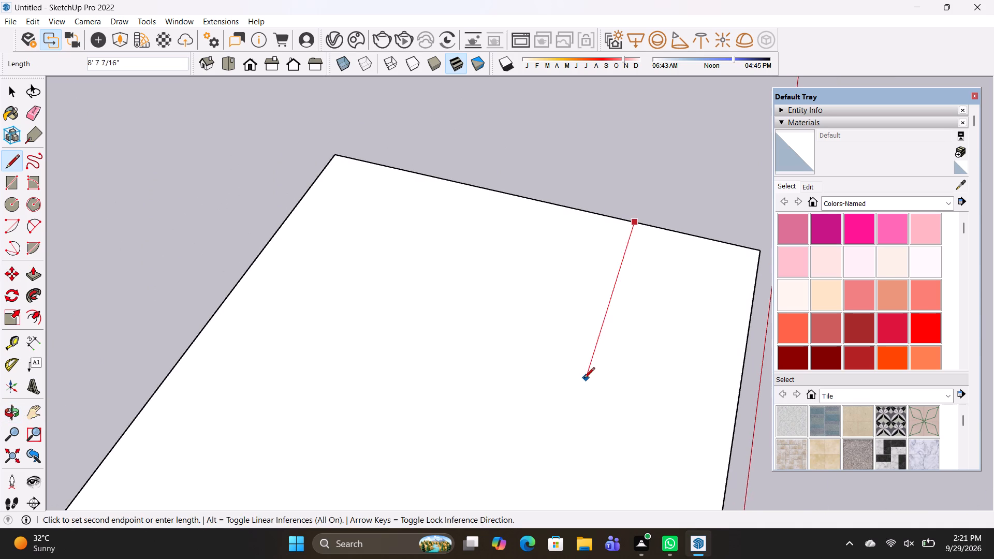
{"action": "scroll", "coordinate": [573, 378], "scroll_direction": "down", "scroll_amount": 3}
{"action": "middle_click_drag", "start_coordinate": [601, 417], "coordinate": [285, 442]}
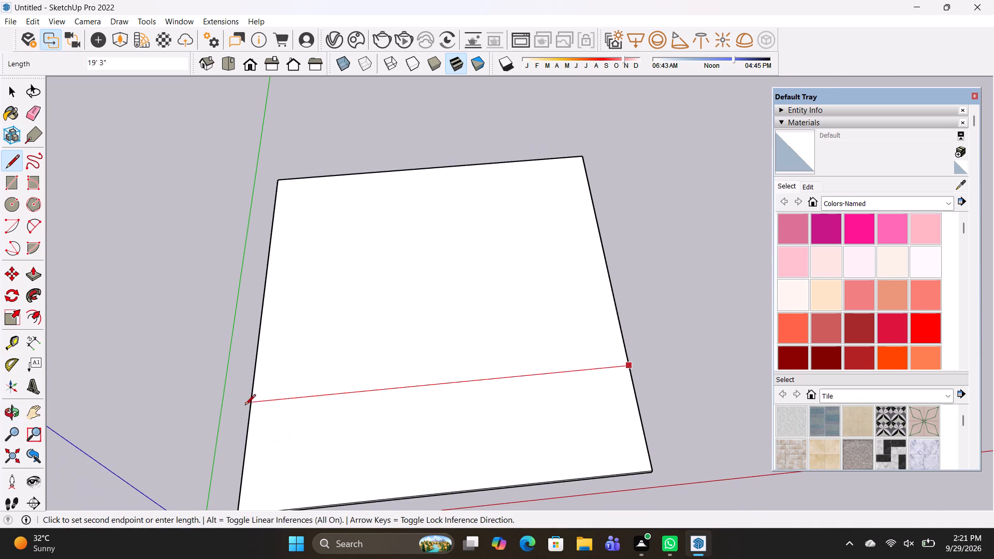
{"action": "left_click", "coordinate": [253, 403]}
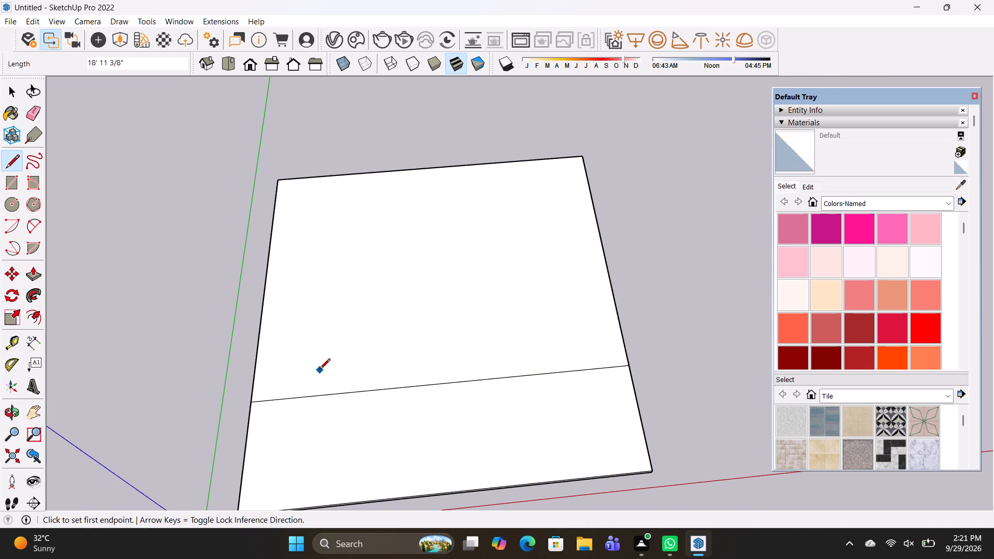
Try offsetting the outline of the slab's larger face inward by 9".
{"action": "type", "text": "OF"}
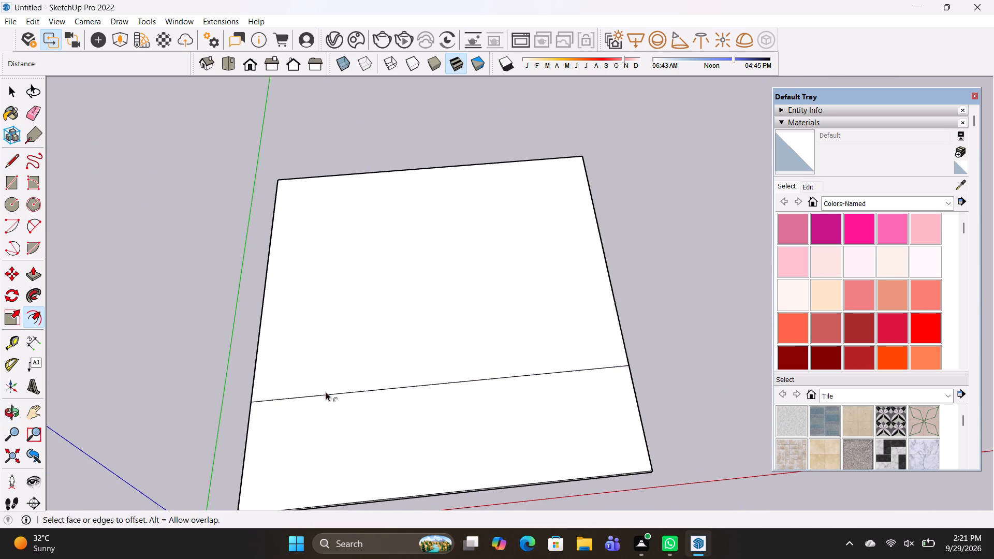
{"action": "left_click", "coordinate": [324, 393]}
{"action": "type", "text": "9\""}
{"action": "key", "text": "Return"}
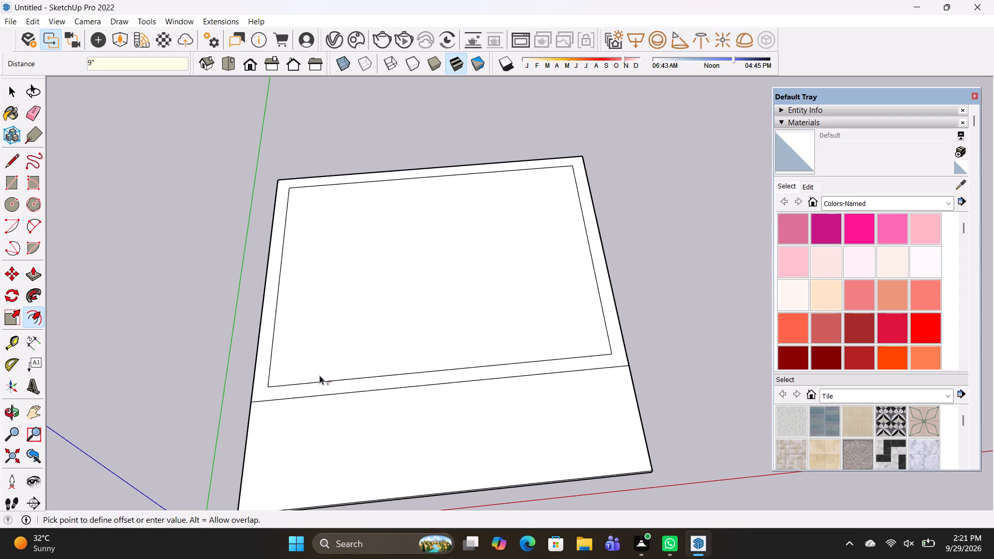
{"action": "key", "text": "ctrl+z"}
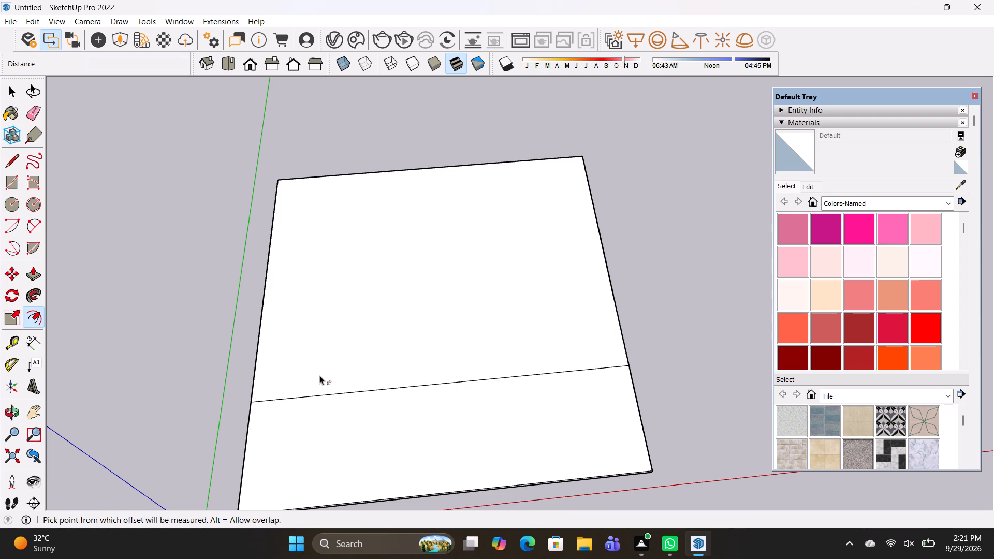
Offset the outline of the slab's larger face inward by about 3 1/8".
{"action": "type", "text": "9\""}
{"action": "key", "text": "Return"}
{"action": "left_click", "coordinate": [330, 392]}
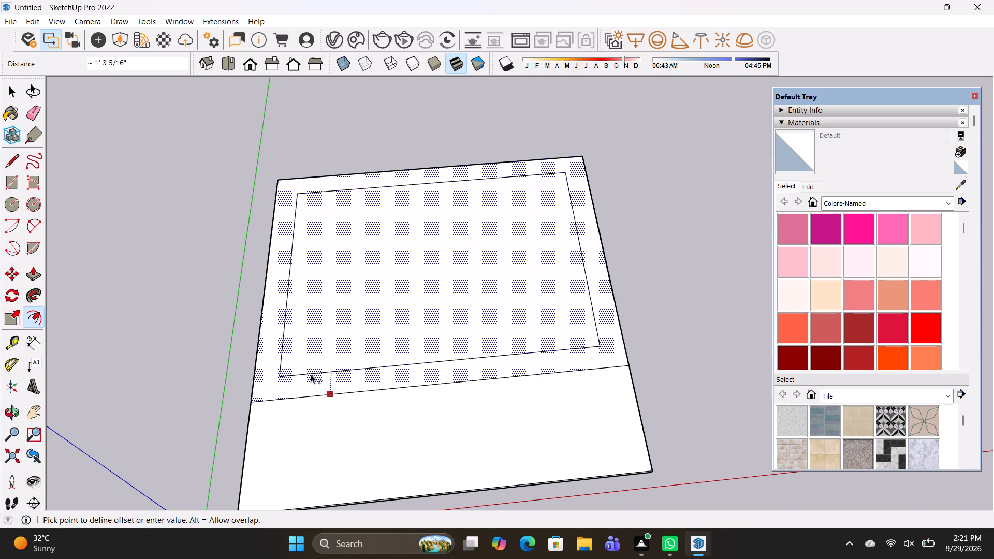
{"action": "scroll", "coordinate": [286, 392], "scroll_direction": "up", "scroll_amount": 3}
{"action": "left_click", "coordinate": [284, 395]}
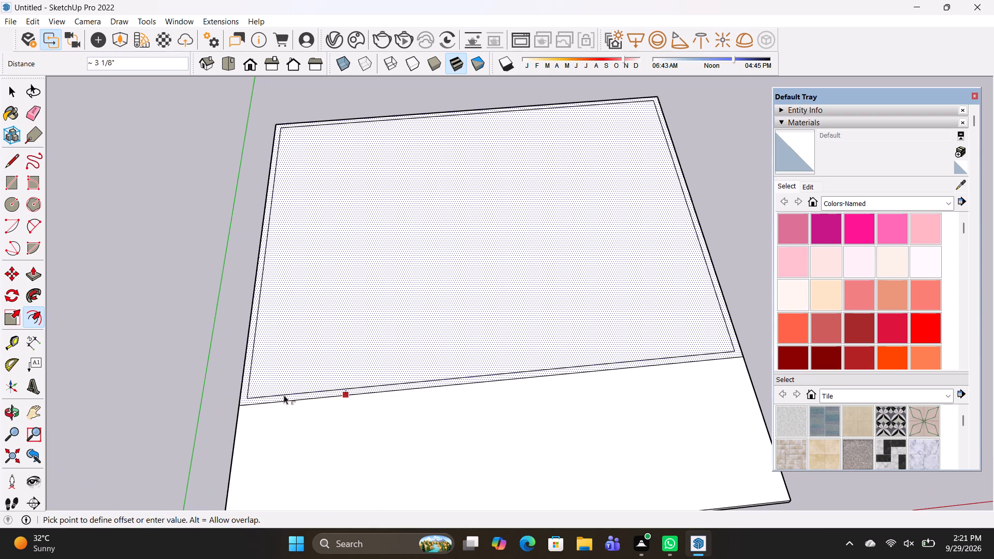
Extrude the narrow border between the offset outlines upward 10' to form the enclosure walls.
{"action": "middle_click_drag", "start_coordinate": [330, 404], "coordinate": [246, 382]}
{"action": "key", "text": "space"}
{"action": "type", "text": "P"}
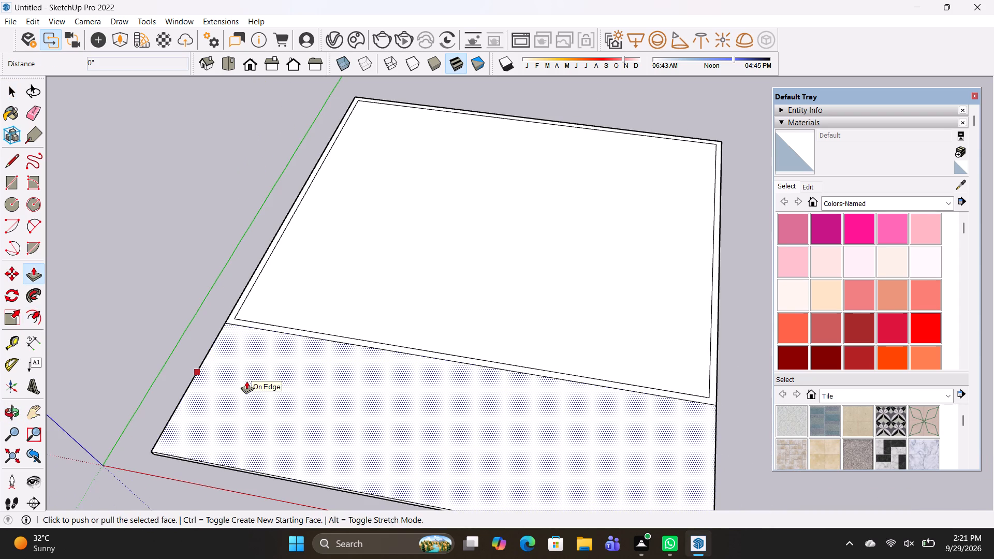
{"action": "key", "text": "space"}
{"action": "left_click", "coordinate": [158, 199]}
{"action": "key", "text": "p"}
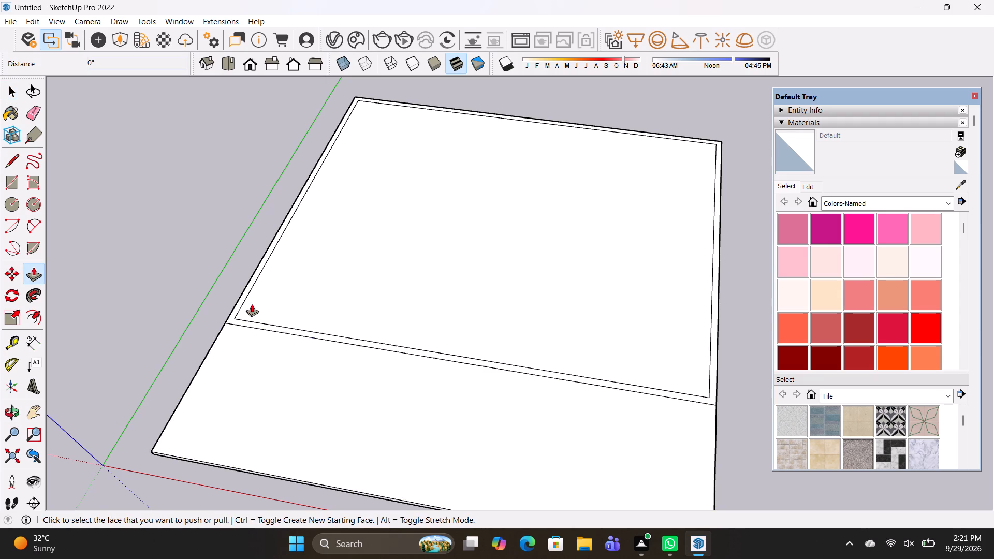
{"action": "left_click", "coordinate": [244, 296]}
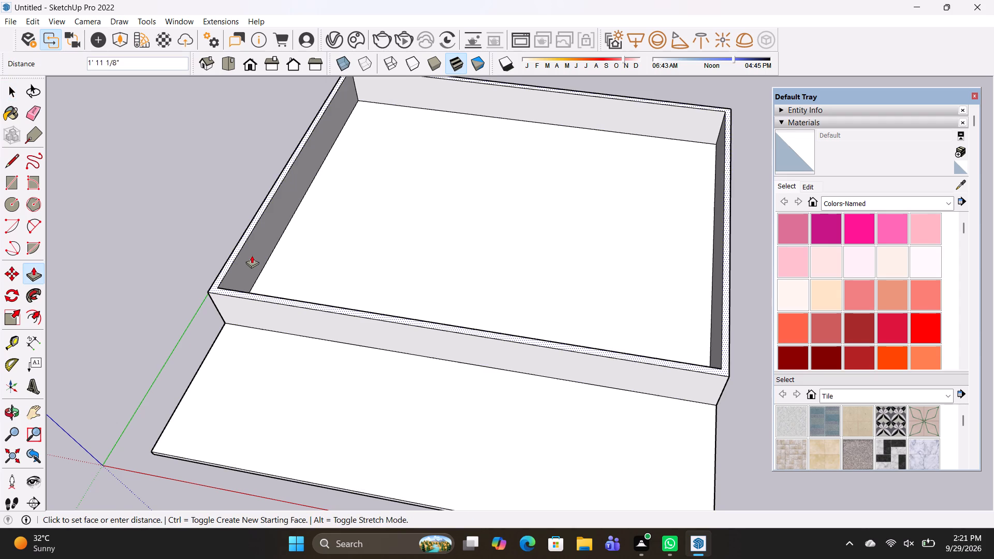
{"action": "type", "text": "10'"}
{"action": "key", "text": "Return"}
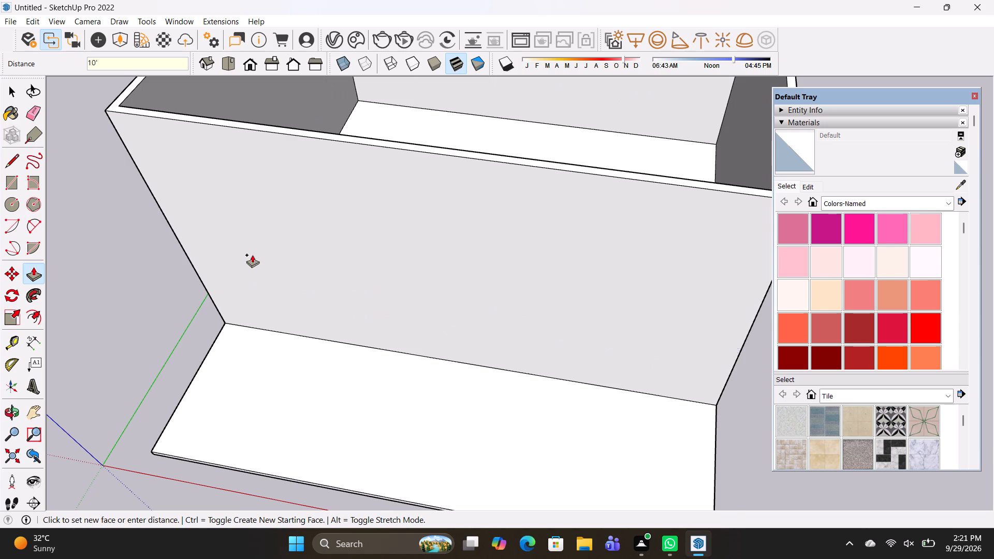
Examine the walled enclosure and the front floor strip from several sides.
{"action": "scroll", "coordinate": [282, 251], "scroll_direction": "down", "scroll_amount": 10}
{"action": "middle_click_drag", "start_coordinate": [537, 363], "coordinate": [693, 196]}
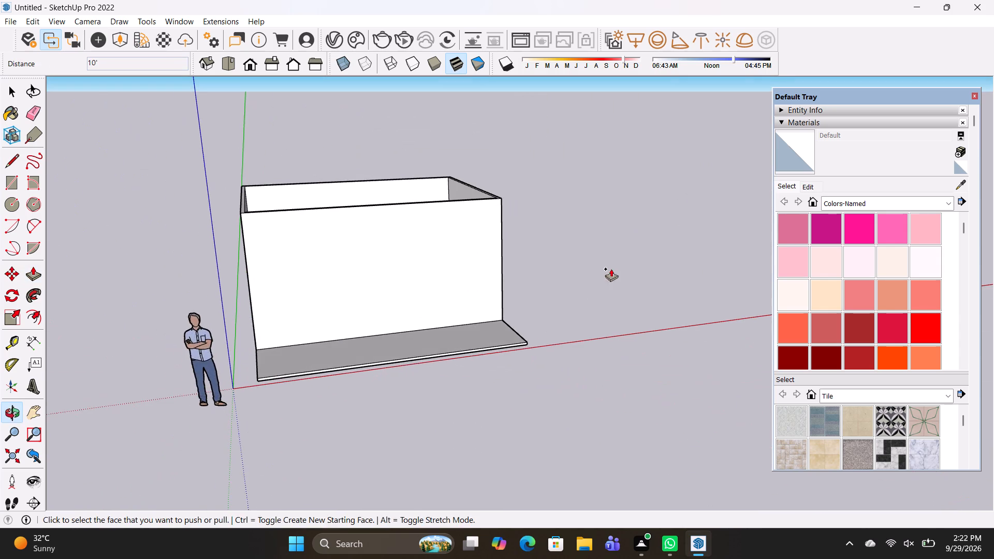
{"action": "middle_click_drag", "start_coordinate": [593, 290], "coordinate": [447, 293]}
{"action": "scroll", "coordinate": [443, 254], "scroll_direction": "up", "scroll_amount": 3}
{"action": "middle_click_drag", "start_coordinate": [474, 293], "coordinate": [503, 337]}
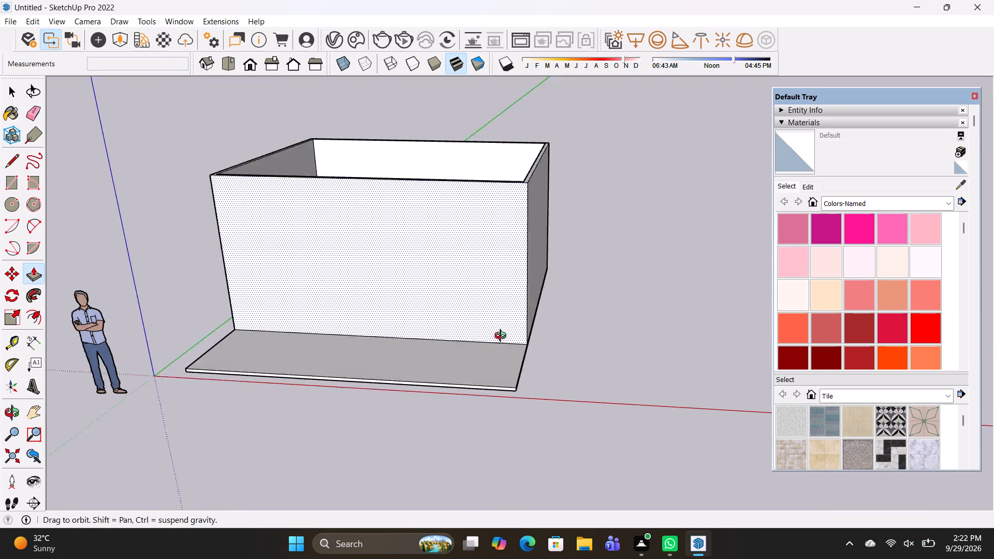
{"action": "middle_click_drag", "start_coordinate": [503, 337], "coordinate": [611, 351]}
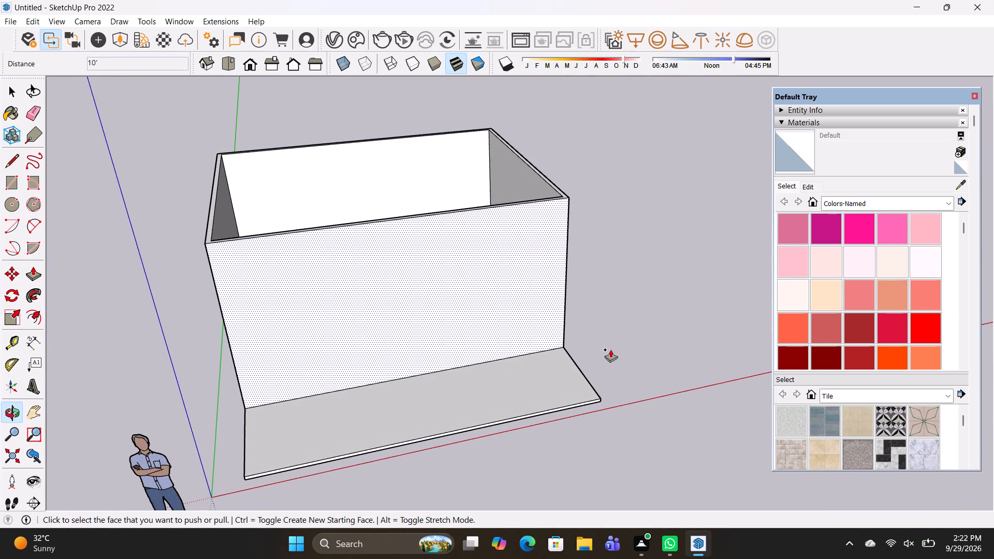
{"action": "key", "text": "space"}
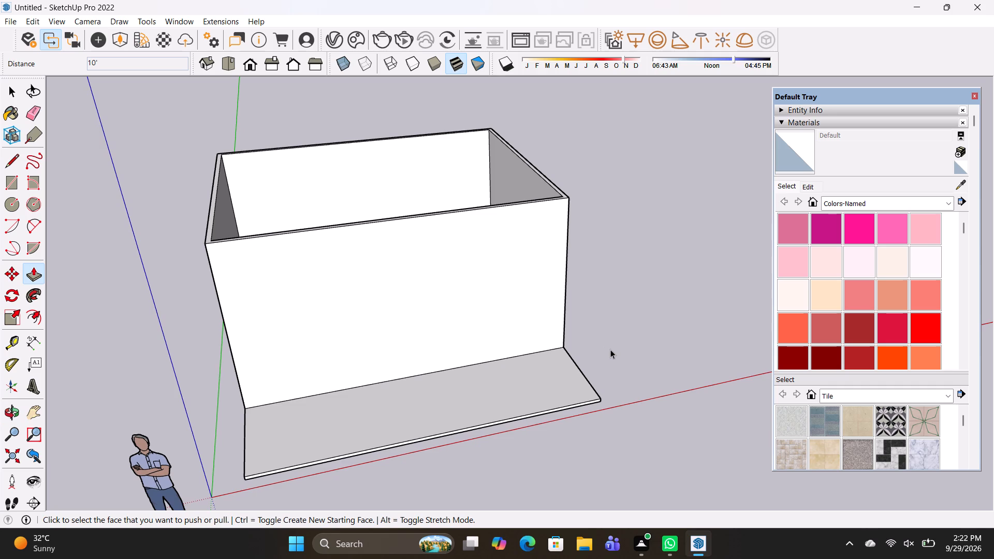
{"action": "middle_click_drag", "start_coordinate": [470, 422], "coordinate": [572, 413]}
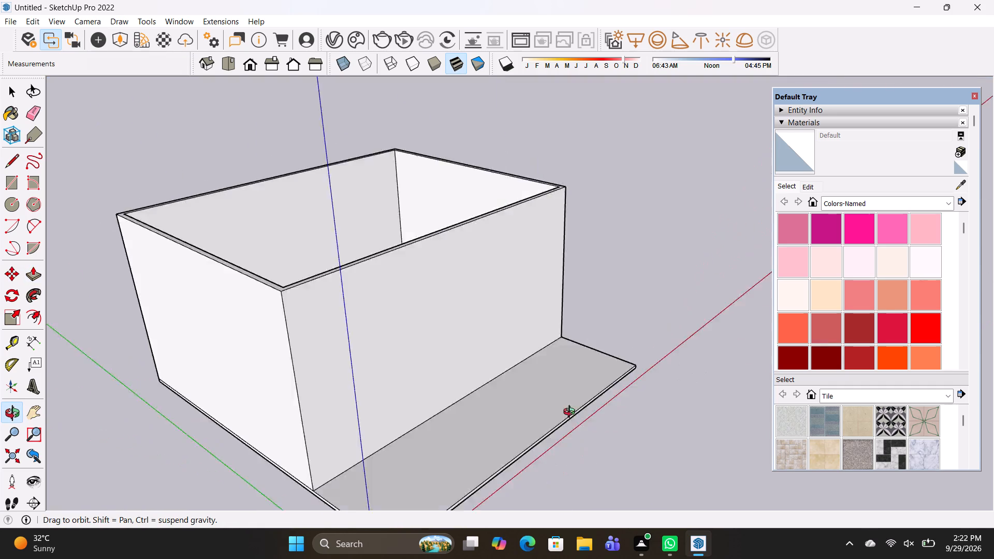
{"action": "middle_click_drag", "start_coordinate": [572, 413], "coordinate": [331, 449]}
Extend the slab's side face outward about 8' 2" along the red axis, beyond the enclosure's side wall.
{"action": "middle_click_drag", "start_coordinate": [580, 434], "coordinate": [343, 311]}
{"action": "scroll", "coordinate": [450, 322], "scroll_direction": "up", "scroll_amount": 3}
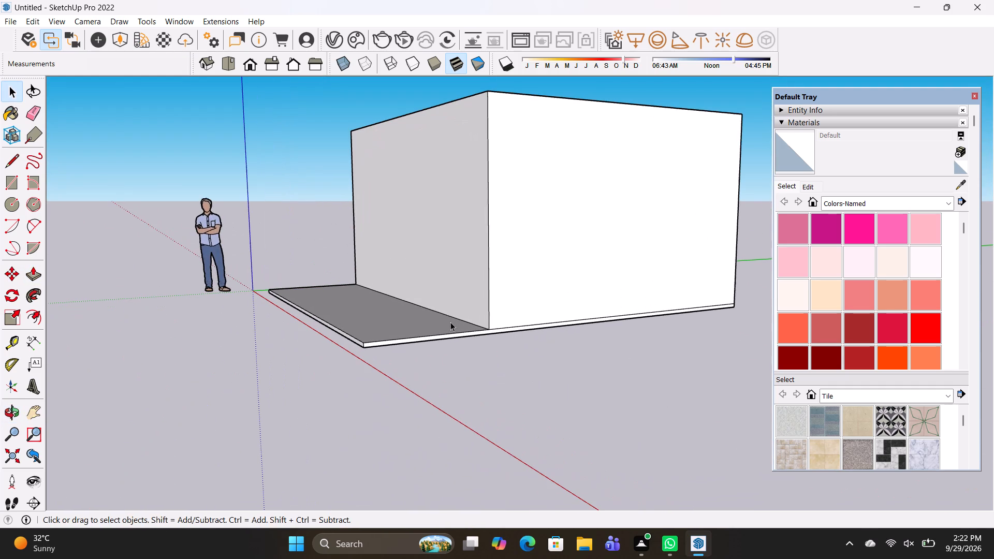
{"action": "key", "text": "p"}
{"action": "scroll", "coordinate": [481, 332], "scroll_direction": "up", "scroll_amount": 3}
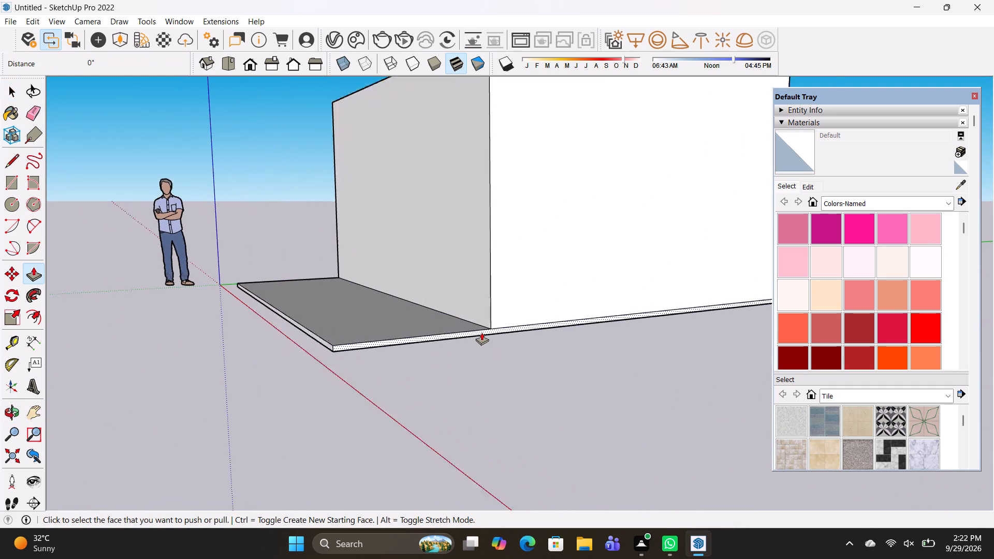
{"action": "scroll", "coordinate": [481, 332], "scroll_direction": "up", "scroll_amount": 1}
{"action": "left_click", "coordinate": [481, 332]}
{"action": "scroll", "coordinate": [560, 392], "scroll_direction": "down", "scroll_amount": 11}
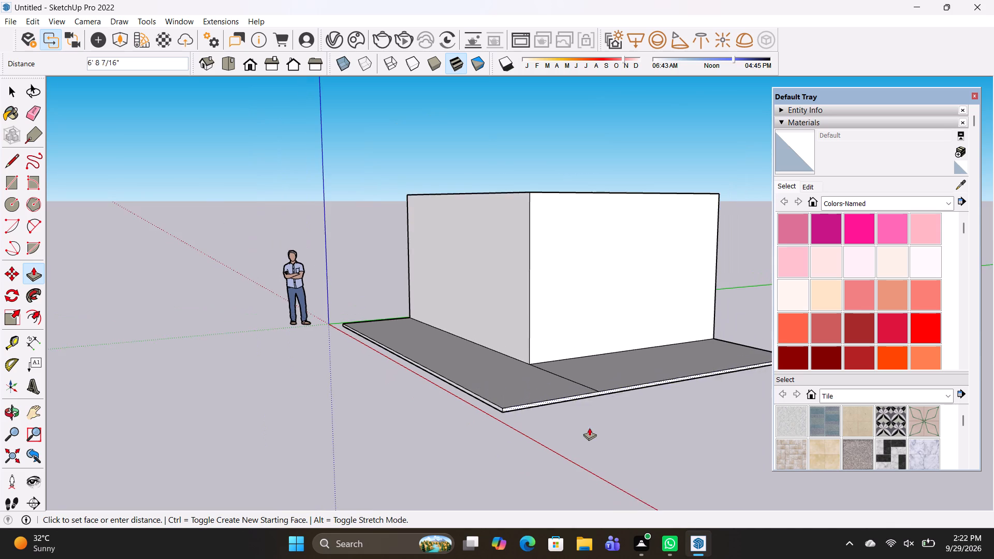
{"action": "left_click", "coordinate": [602, 420]}
{"action": "middle_click_drag", "start_coordinate": [505, 382], "coordinate": [533, 470]}
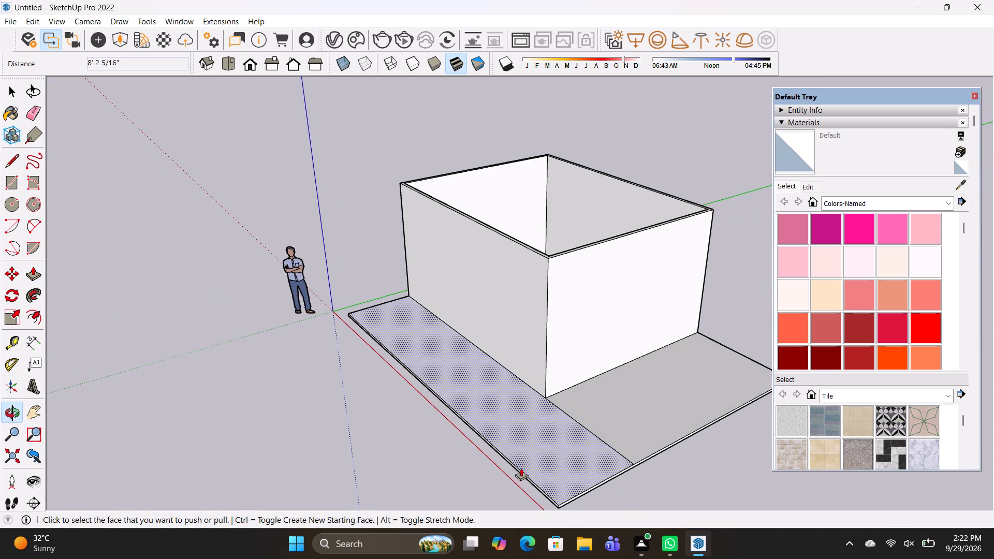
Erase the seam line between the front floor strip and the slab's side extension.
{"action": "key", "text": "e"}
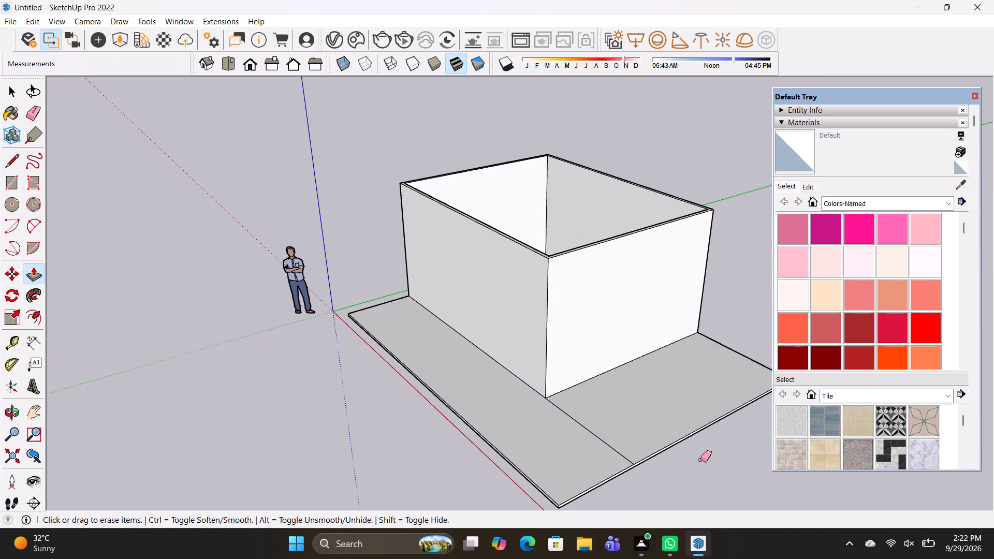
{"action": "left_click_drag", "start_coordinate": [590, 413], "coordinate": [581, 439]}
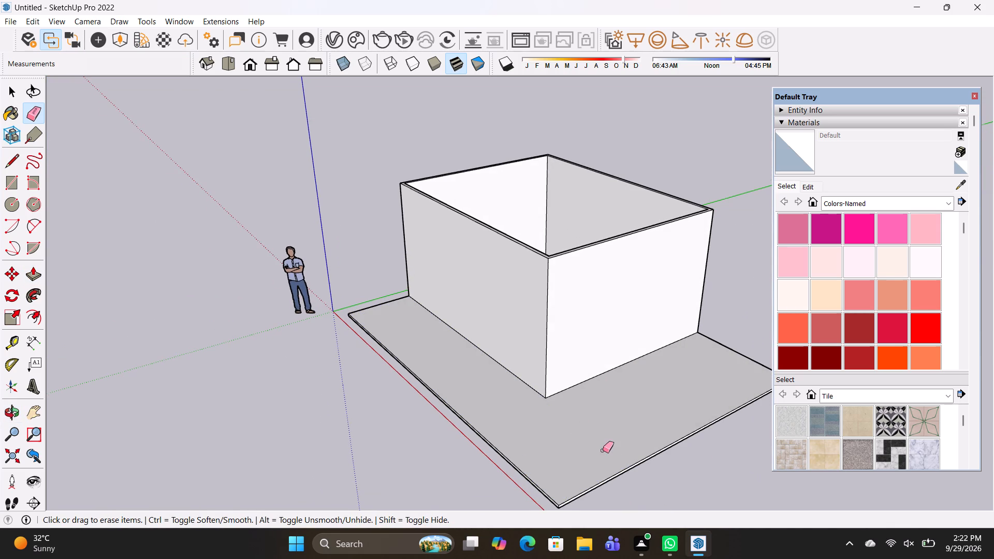
Examine the walled enclosure and the slab's underside from several angles, selecting the bottom face.
{"action": "middle_click_drag", "start_coordinate": [605, 451], "coordinate": [653, 424]}
{"action": "middle_click_drag", "start_coordinate": [629, 490], "coordinate": [663, 374]}
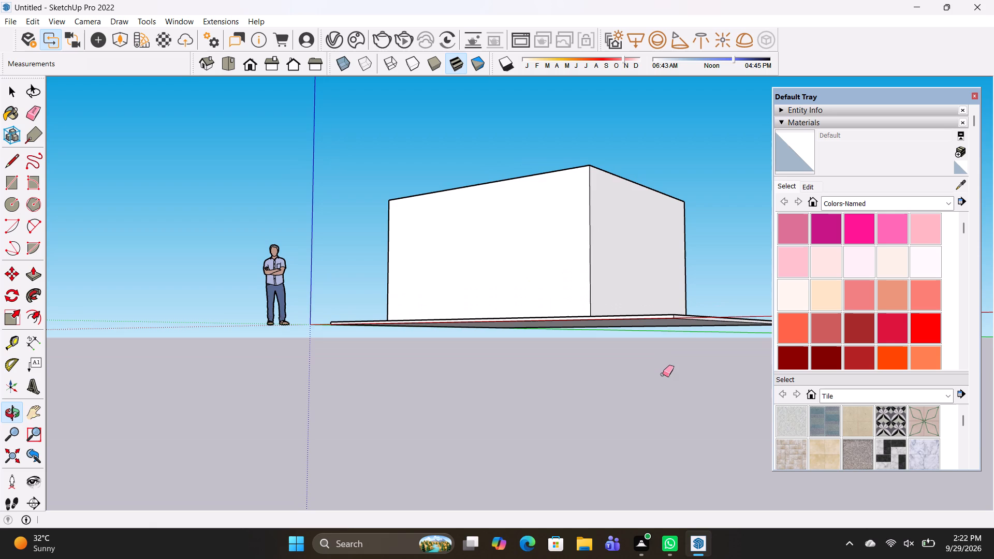
{"action": "key", "text": "space"}
{"action": "middle_click_drag", "start_coordinate": [590, 367], "coordinate": [602, 480]}
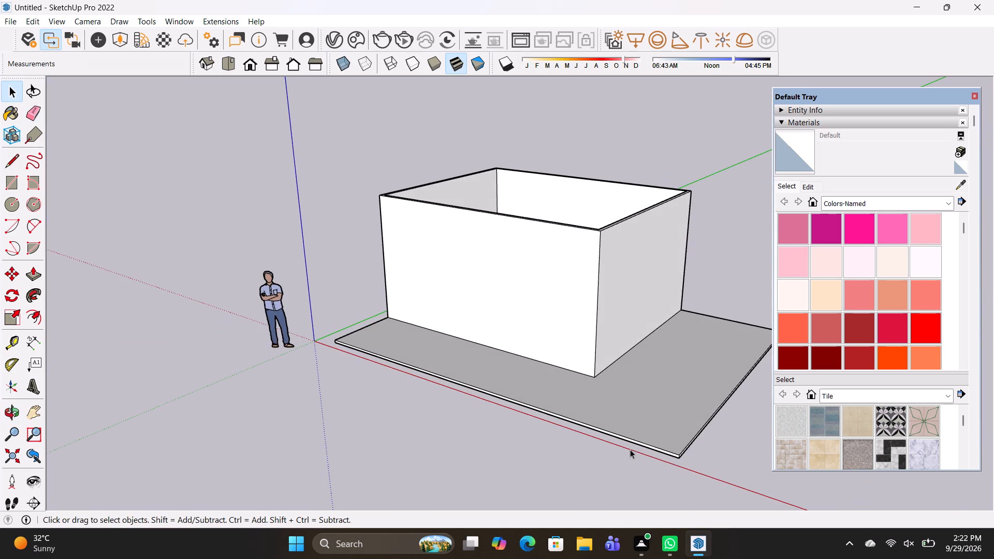
{"action": "double_click", "coordinate": [633, 432]}
{"action": "double_click", "coordinate": [633, 432]}
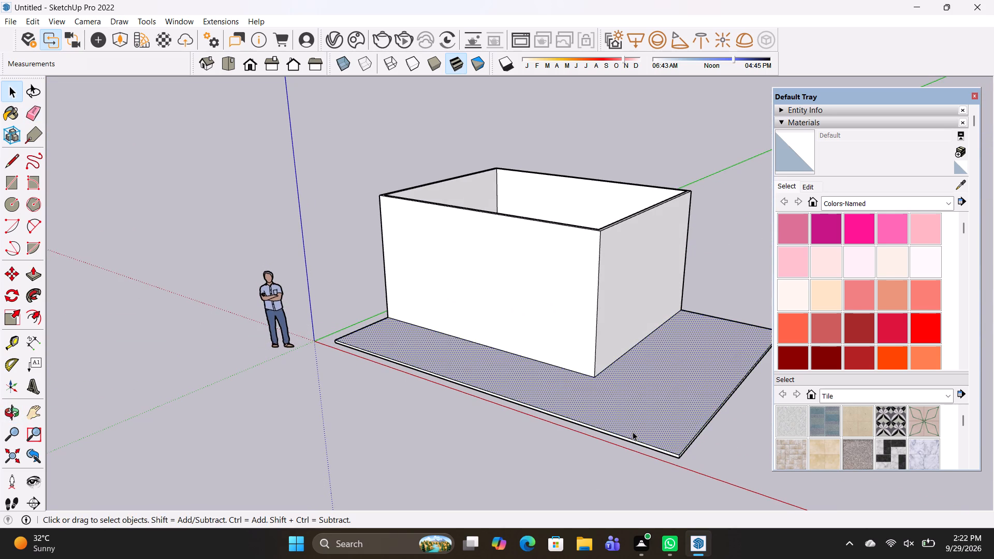
{"action": "double_click", "coordinate": [633, 432]}
{"action": "middle_click_drag", "start_coordinate": [635, 488], "coordinate": [645, 251]}
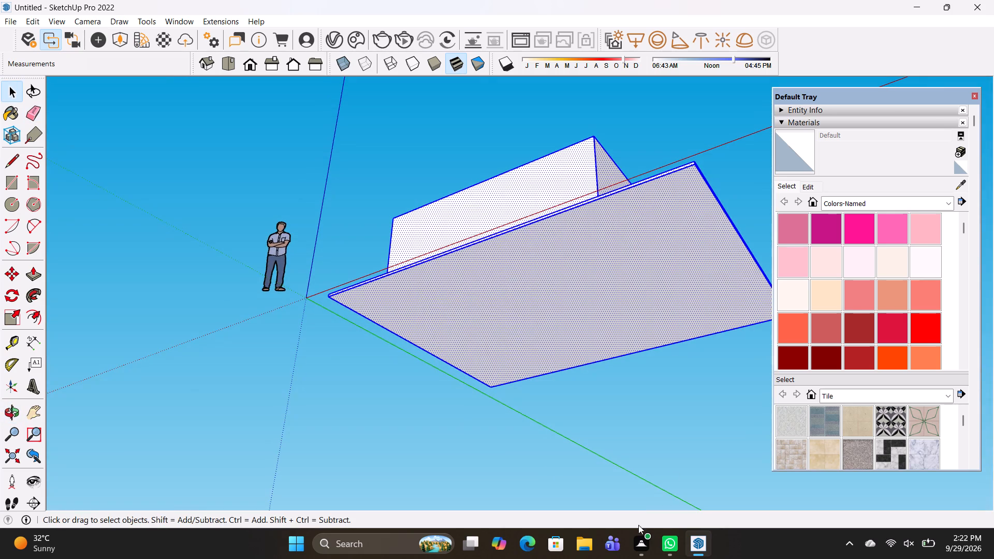
{"action": "left_click", "coordinate": [638, 525]}
{"action": "left_click", "coordinate": [582, 436]}
{"action": "double_click", "coordinate": [563, 334]}
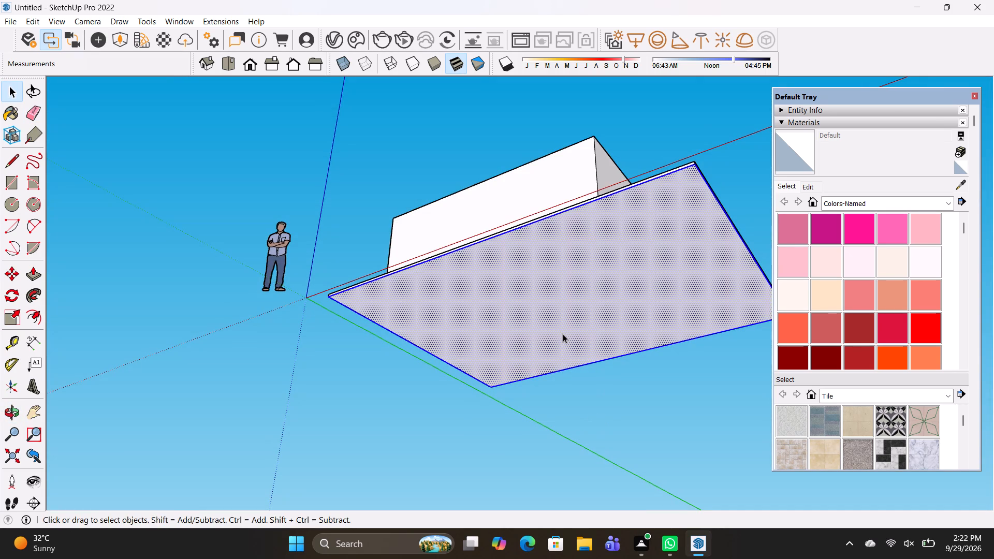
{"action": "right_click", "coordinate": [563, 334]}
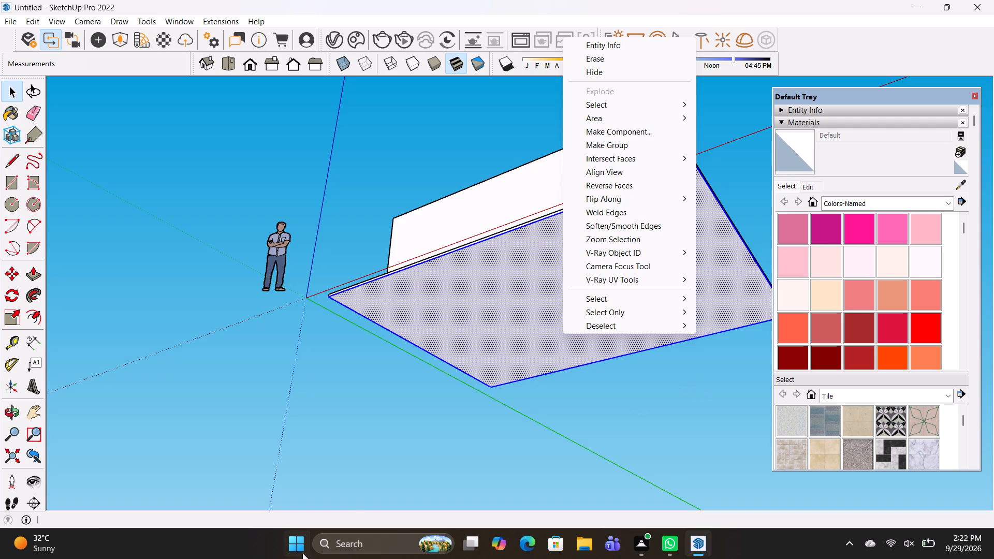
{"action": "middle_click_drag", "start_coordinate": [410, 258], "coordinate": [419, 390]}
{"action": "middle_click_drag", "start_coordinate": [401, 276], "coordinate": [399, 474]}
{"action": "left_click", "coordinate": [382, 134]}
{"action": "middle_click_drag", "start_coordinate": [416, 227], "coordinate": [432, 316]}
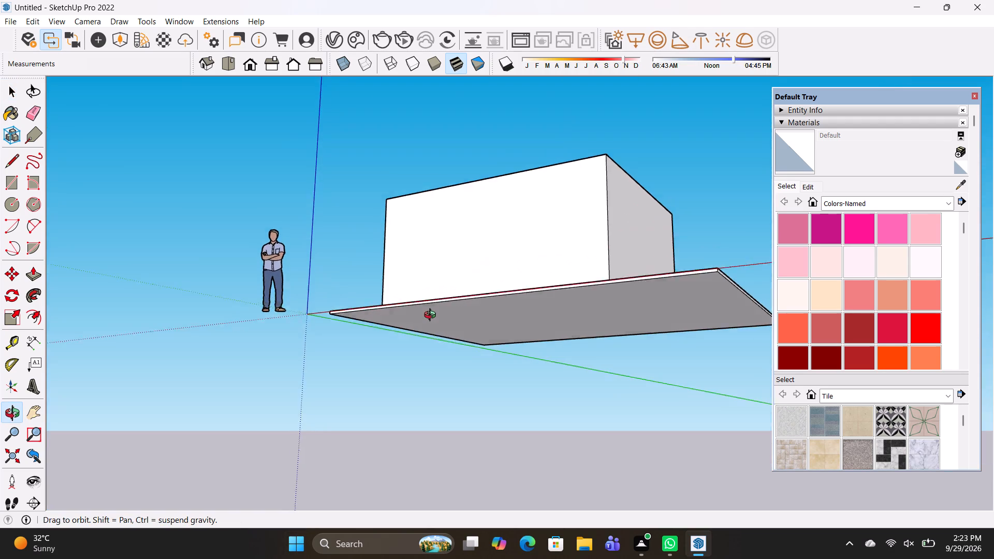
{"action": "middle_click_drag", "start_coordinate": [432, 316], "coordinate": [433, 194]}
{"action": "double_click", "coordinate": [534, 305]}
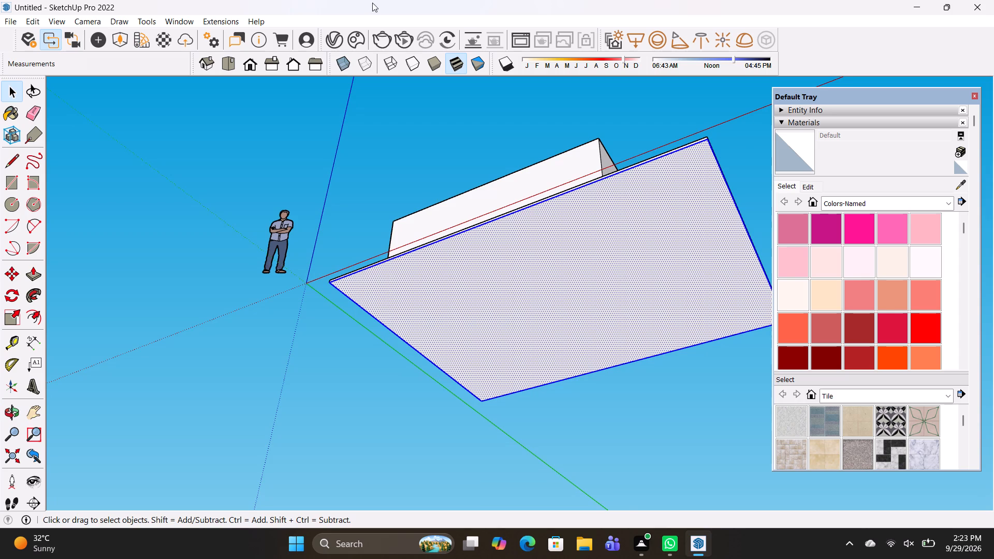
Erase the floor slab and the walls of the enclosure.
{"action": "middle_click_drag", "start_coordinate": [388, 117], "coordinate": [467, 446]}
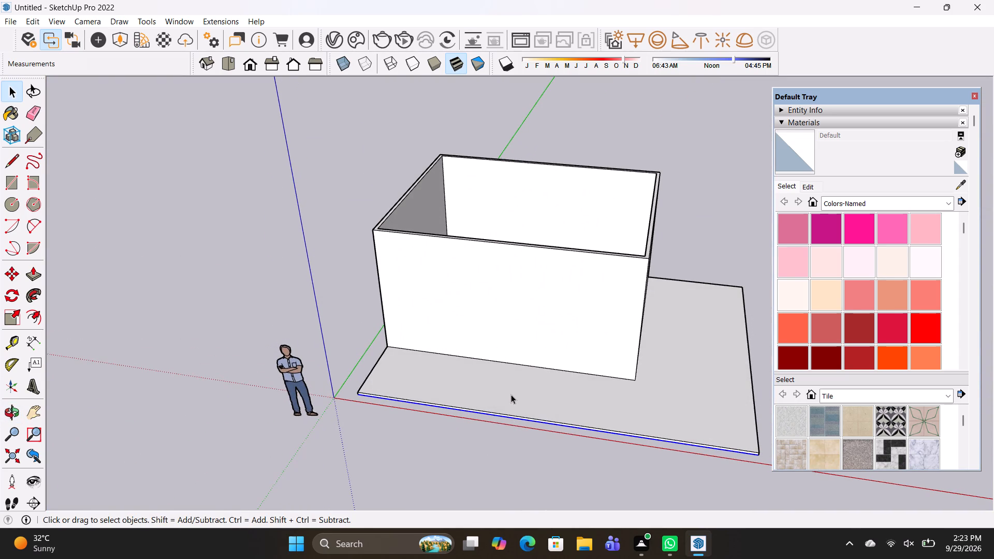
{"action": "scroll", "coordinate": [436, 378], "scroll_direction": "down", "scroll_amount": 1}
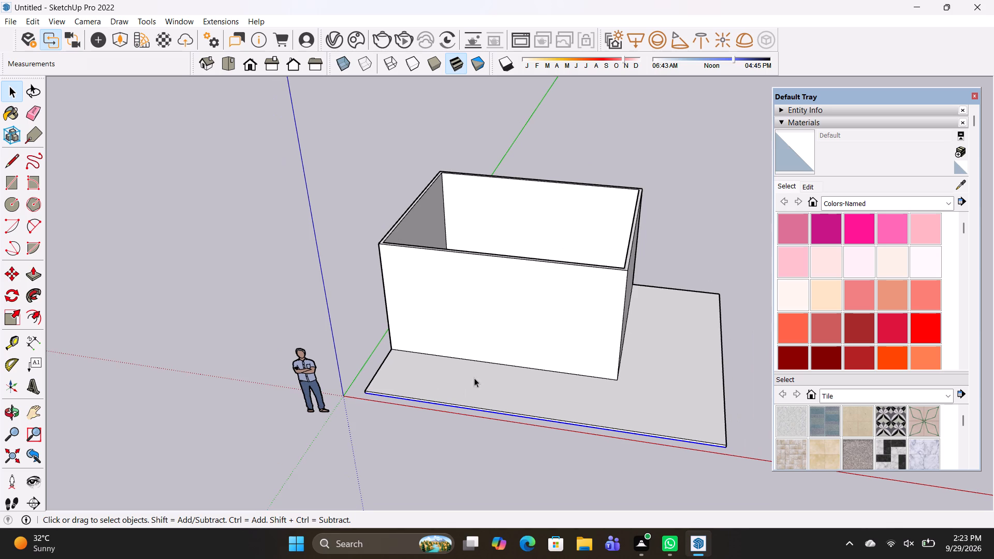
{"action": "middle_click_drag", "start_coordinate": [507, 452], "coordinate": [510, 532]}
{"action": "scroll", "coordinate": [499, 452], "scroll_direction": "down", "scroll_amount": 1}
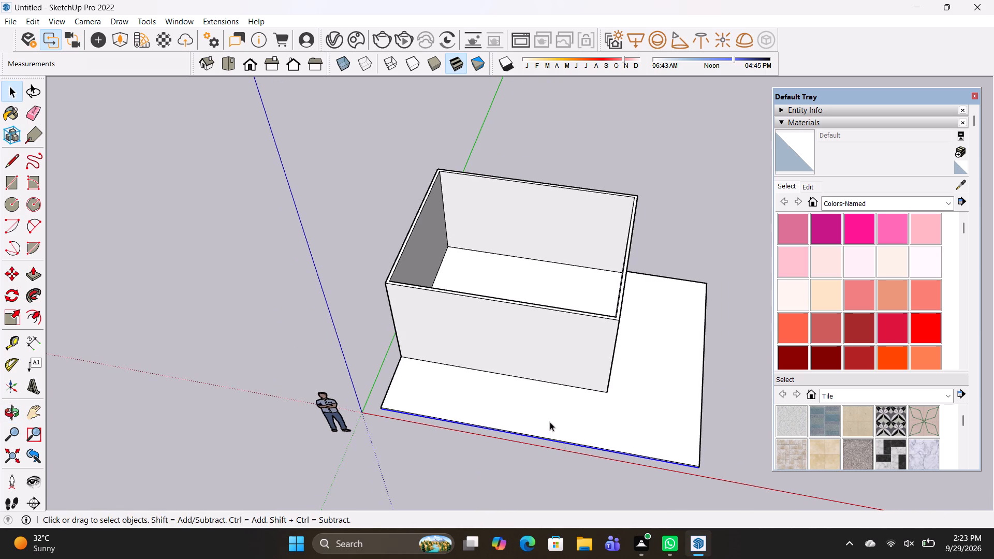
{"action": "key", "text": "e"}
{"action": "left_click_drag", "start_coordinate": [530, 424], "coordinate": [522, 259]}
{"action": "left_click_drag", "start_coordinate": [522, 255], "coordinate": [523, 300]}
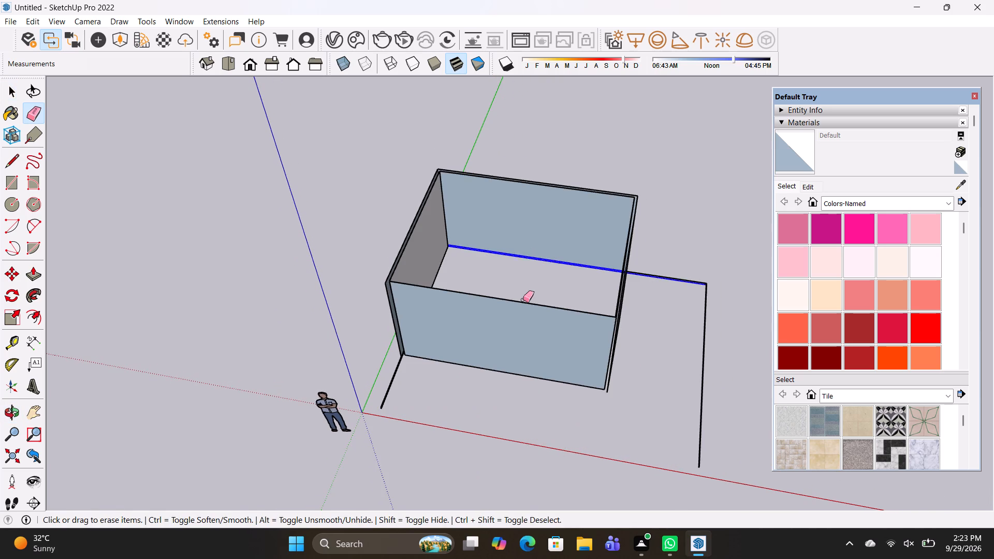
{"action": "left_click_drag", "start_coordinate": [523, 300], "coordinate": [523, 512]}
{"action": "left_click_drag", "start_coordinate": [607, 322], "coordinate": [412, 331]}
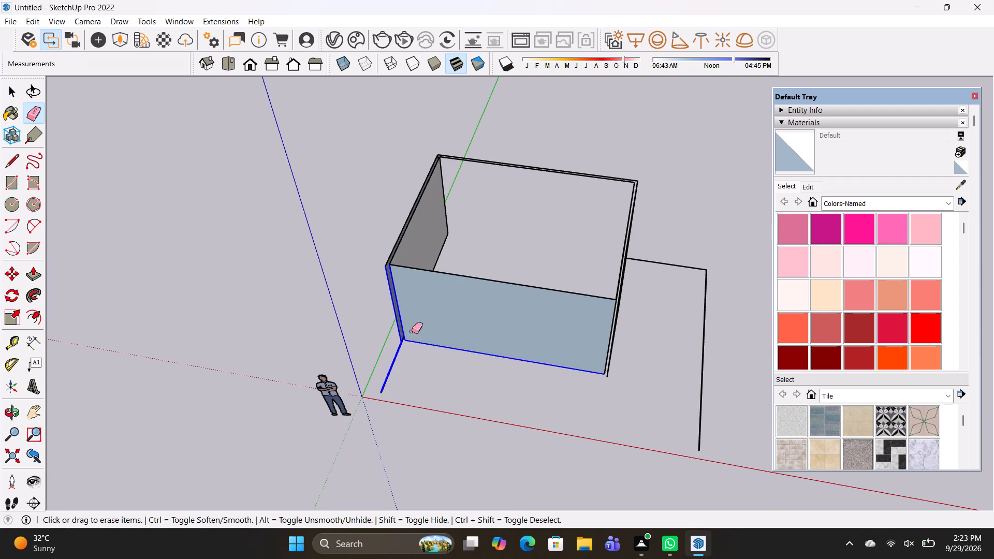
{"action": "left_click_drag", "start_coordinate": [412, 331], "coordinate": [625, 277]}
{"action": "left_click_drag", "start_coordinate": [655, 270], "coordinate": [422, 201]}
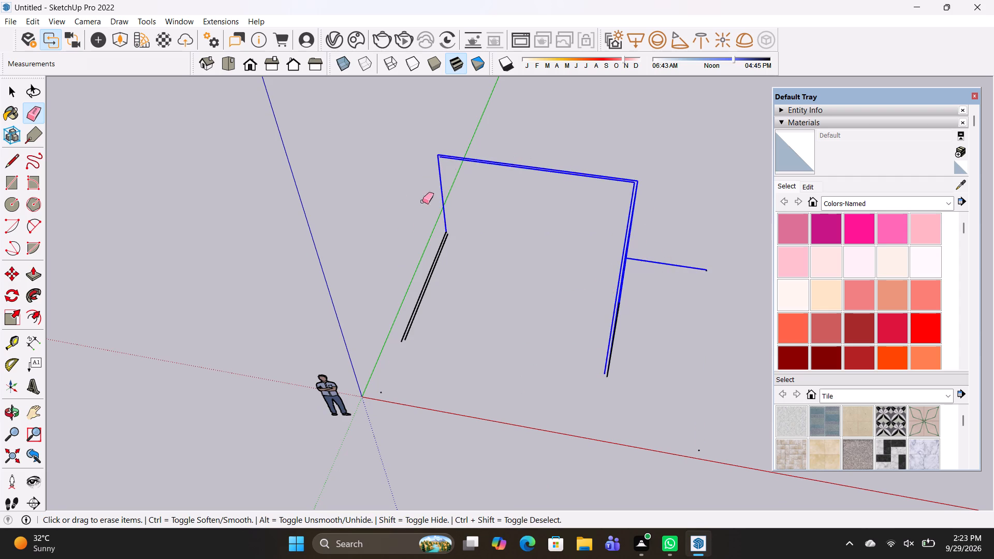
{"action": "left_click_drag", "start_coordinate": [422, 201], "coordinate": [448, 243]}
{"action": "left_click_drag", "start_coordinate": [445, 218], "coordinate": [471, 190]}
{"action": "left_click_drag", "start_coordinate": [607, 319], "coordinate": [647, 370]}
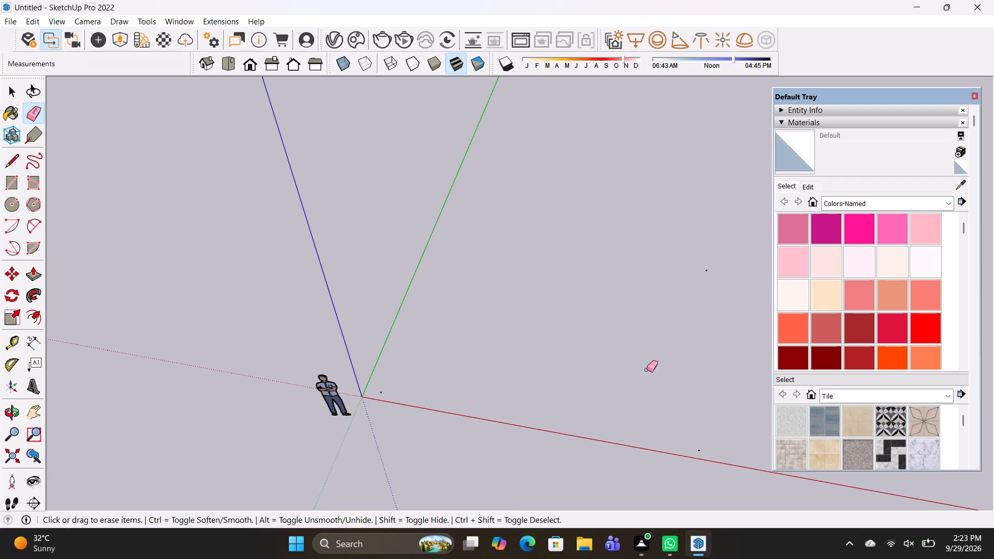
Erase the leftover short slab corner edges and delete the scale figure to empty the model.
{"action": "left_click_drag", "start_coordinate": [647, 370], "coordinate": [645, 370]}
{"action": "left_click_drag", "start_coordinate": [699, 262], "coordinate": [696, 450]}
{"action": "left_click_drag", "start_coordinate": [696, 450], "coordinate": [686, 464]}
{"action": "scroll", "coordinate": [547, 427], "scroll_direction": "down", "scroll_amount": 4}
{"action": "left_click", "coordinate": [699, 477]}
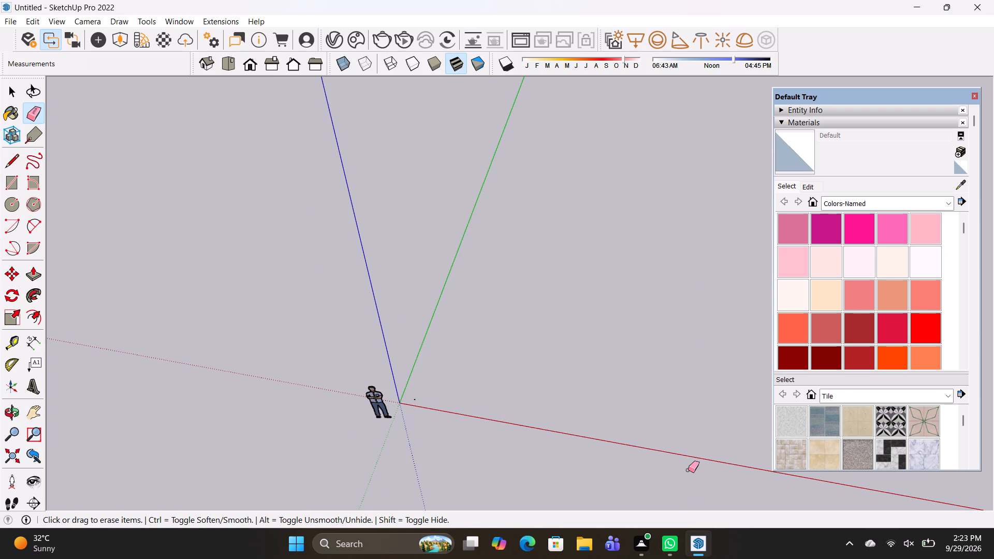
{"action": "key", "text": "space"}
{"action": "left_click_drag", "start_coordinate": [712, 257], "coordinate": [259, 470]}
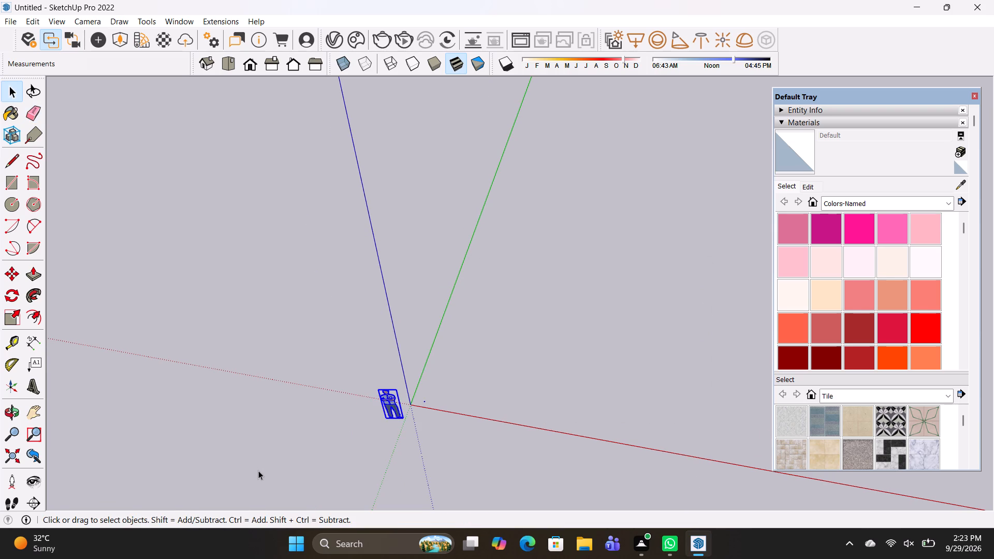
{"action": "key", "text": "Delete"}
Draw a ground rectangle about 46' 3" by 38' 2" beside the origin, between the red and green axes.
{"action": "middle_click_drag", "start_coordinate": [464, 428], "coordinate": [302, 400], "text": "shift"}
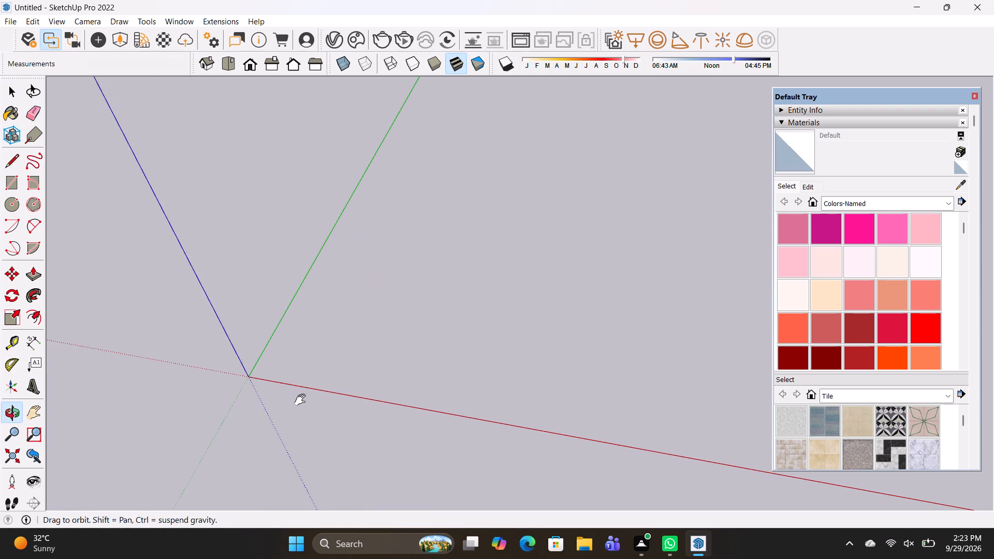
{"action": "middle_click_drag", "start_coordinate": [302, 400], "coordinate": [302, 400], "text": "shift"}
{"action": "key", "text": "r"}
{"action": "left_click", "coordinate": [286, 364]}
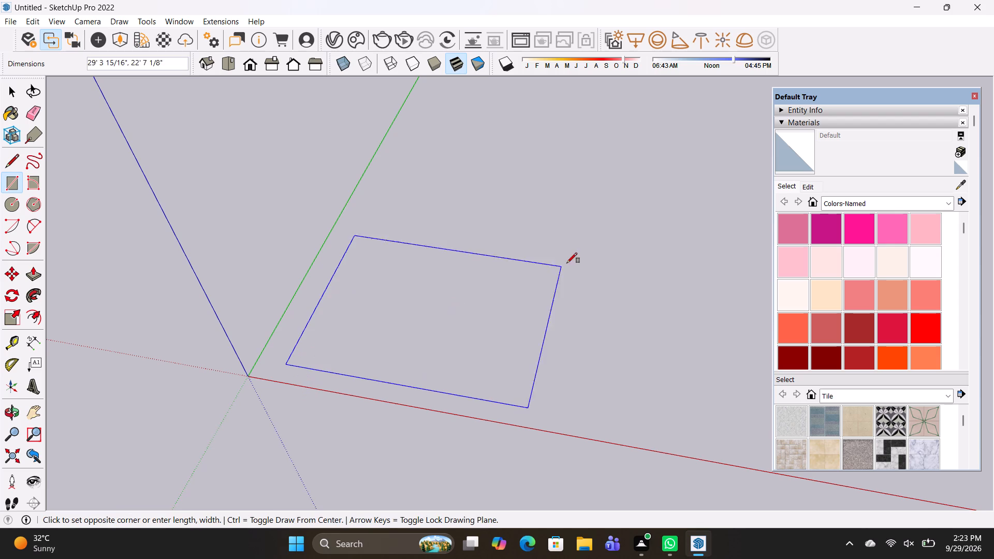
{"action": "left_click", "coordinate": [694, 208]}
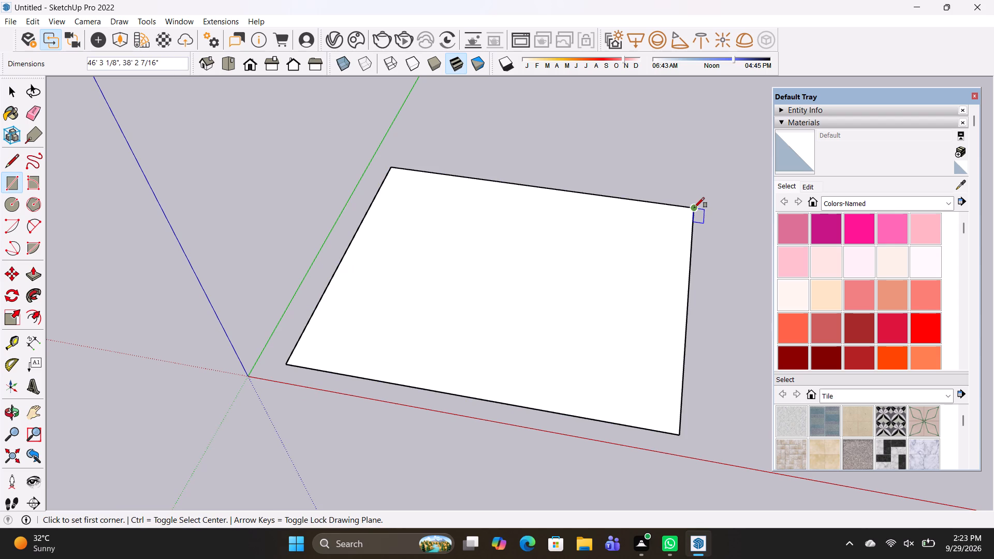
{"action": "key", "text": "space"}
Offset the rectangle's outline inward by about 1' 2".
{"action": "key", "text": "o"}
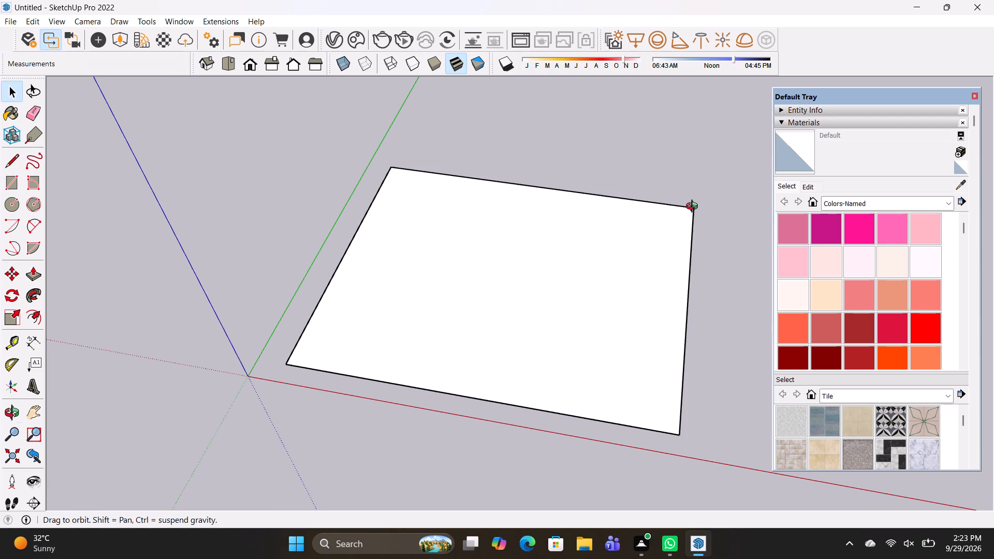
{"action": "key", "text": "f"}
{"action": "left_click", "coordinate": [557, 411]}
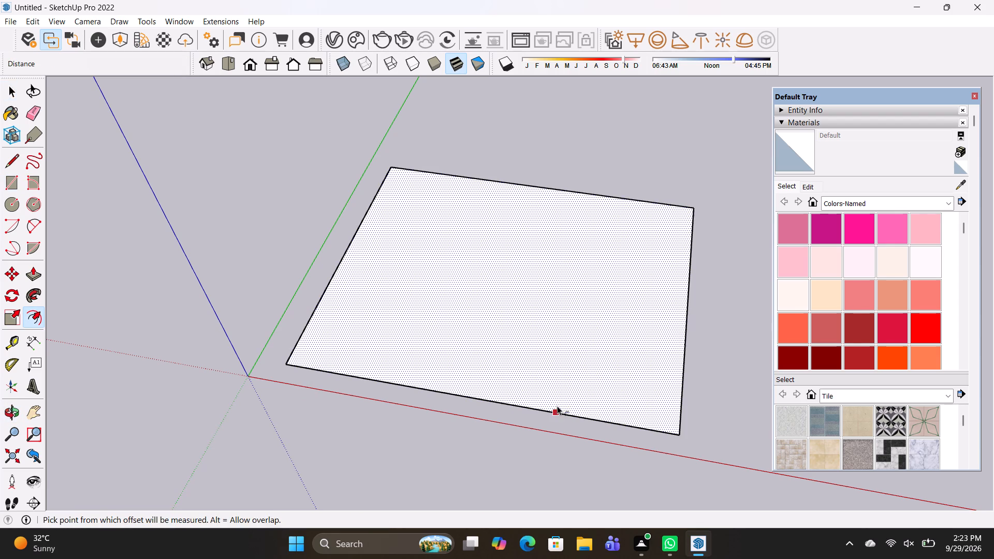
{"action": "left_click", "coordinate": [557, 409]}
{"action": "scroll", "coordinate": [557, 402], "scroll_direction": "up", "scroll_amount": 2}
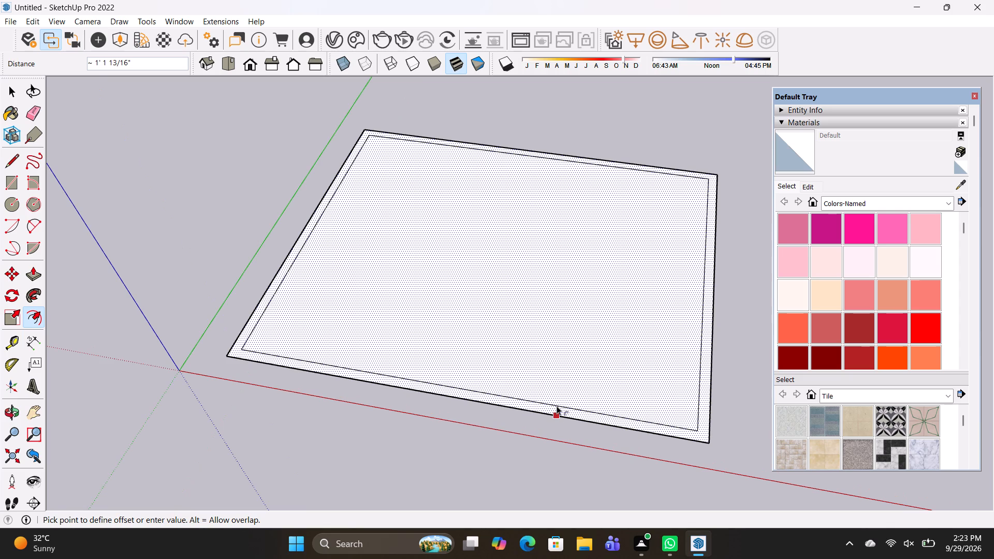
{"action": "left_click", "coordinate": [557, 406]}
{"action": "key", "text": "space"}
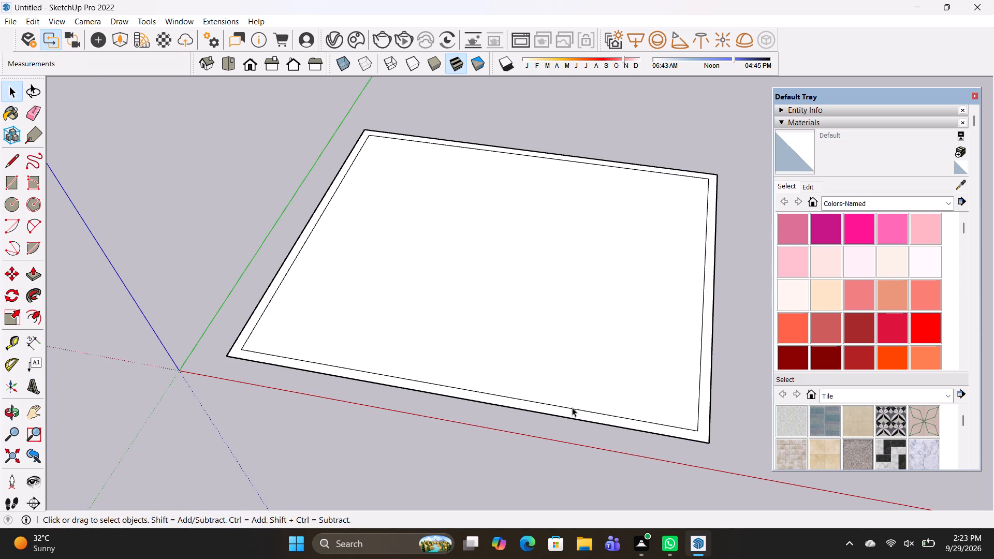
Draw two connected lines from the inner outline's front edge to its side edge, the second about 26' 10" long, separating a front corner area.
{"action": "key", "text": "p"}
{"action": "key", "text": "l"}
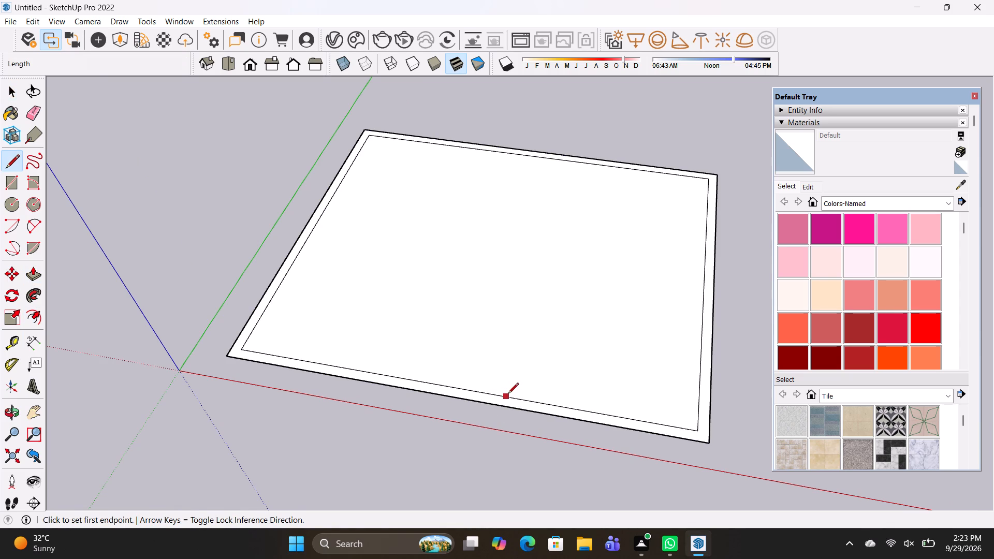
{"action": "left_click", "coordinate": [509, 394]}
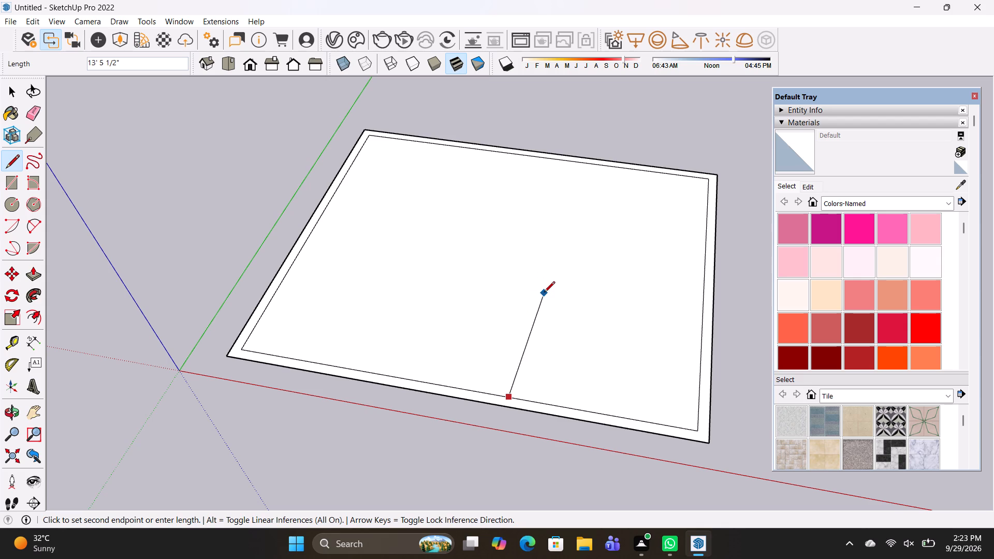
{"action": "left_click", "coordinate": [543, 282]}
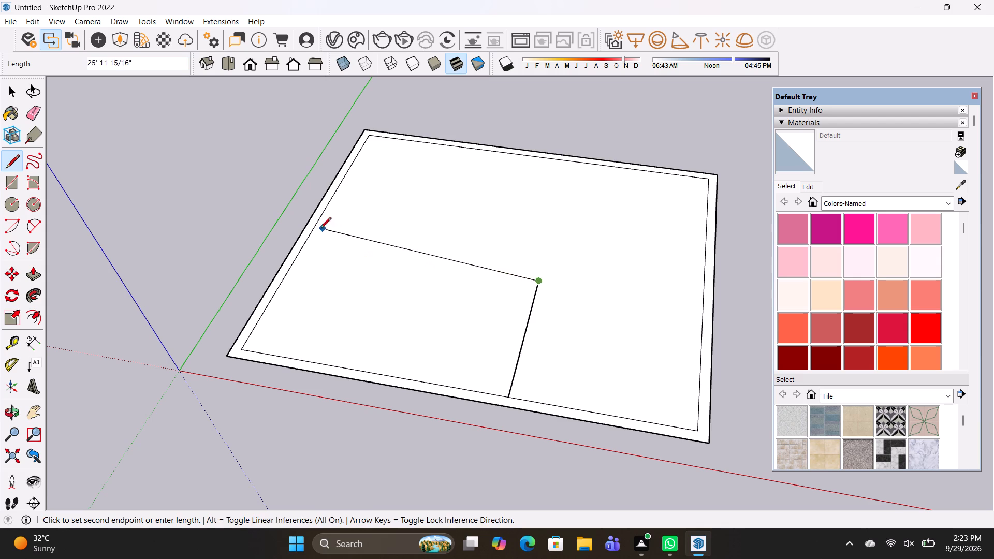
{"action": "left_click", "coordinate": [301, 244]}
{"action": "key", "text": "space"}
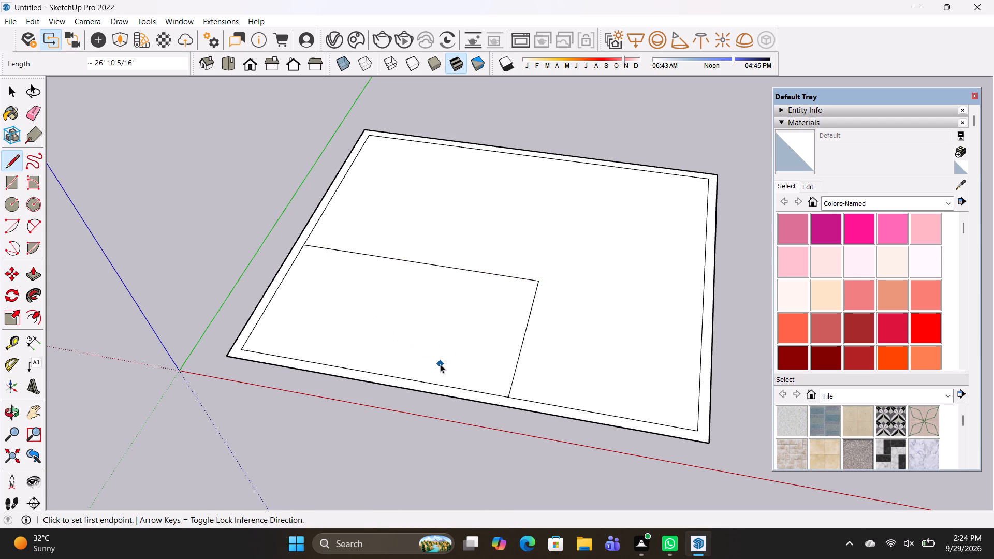
Extrude the L-shaped inner face upward 10'.
{"action": "type", "text": "P"}
{"action": "left_click", "coordinate": [621, 380]}
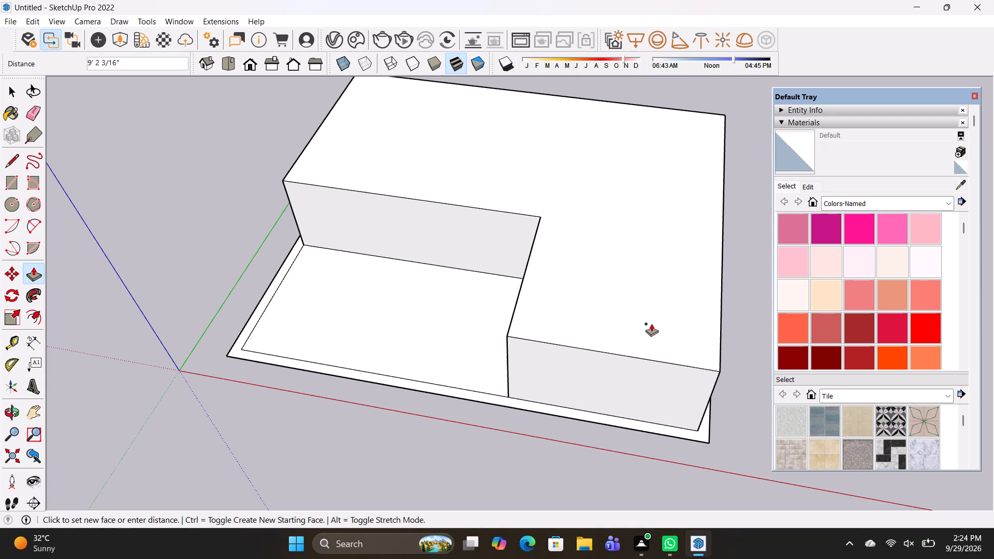
{"action": "middle_click_drag", "start_coordinate": [657, 337], "coordinate": [668, 211]}
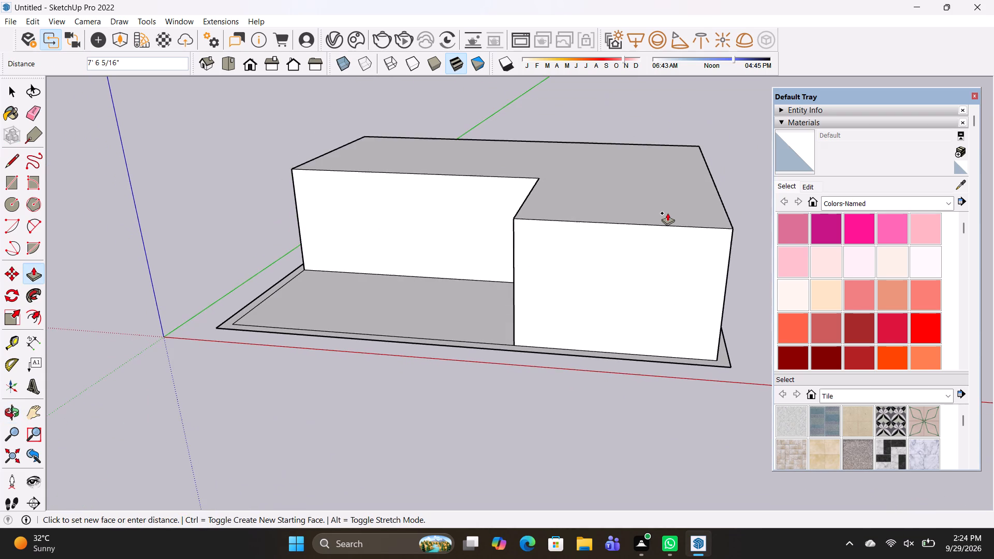
{"action": "middle_click_drag", "start_coordinate": [662, 253], "coordinate": [619, 360]}
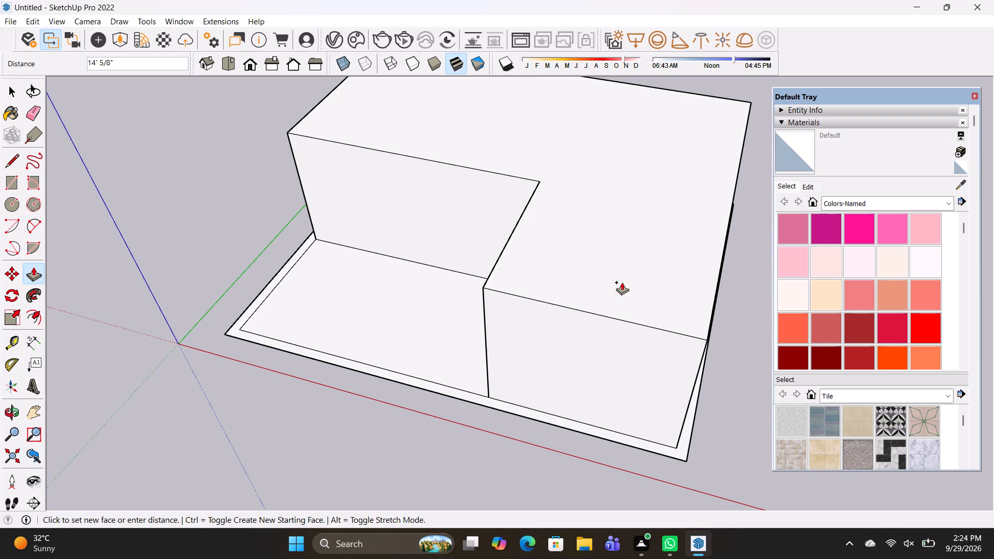
{"action": "type", "text": "10'"}
{"action": "key", "text": "Return"}
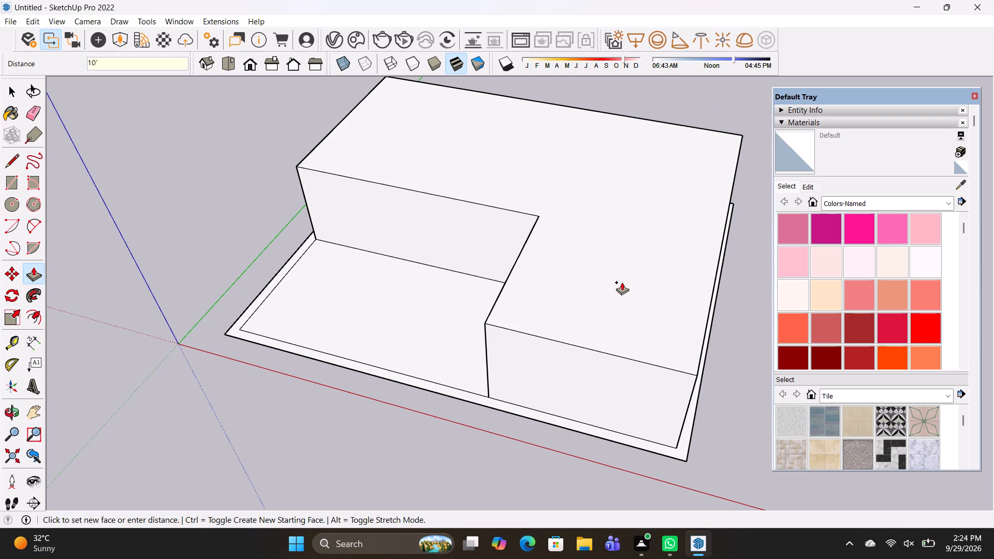
Extrude the top face of the L-shaped volume upward 6" from a new starting face to form a slab layer.
{"action": "middle_click_drag", "start_coordinate": [566, 433], "coordinate": [723, 335]}
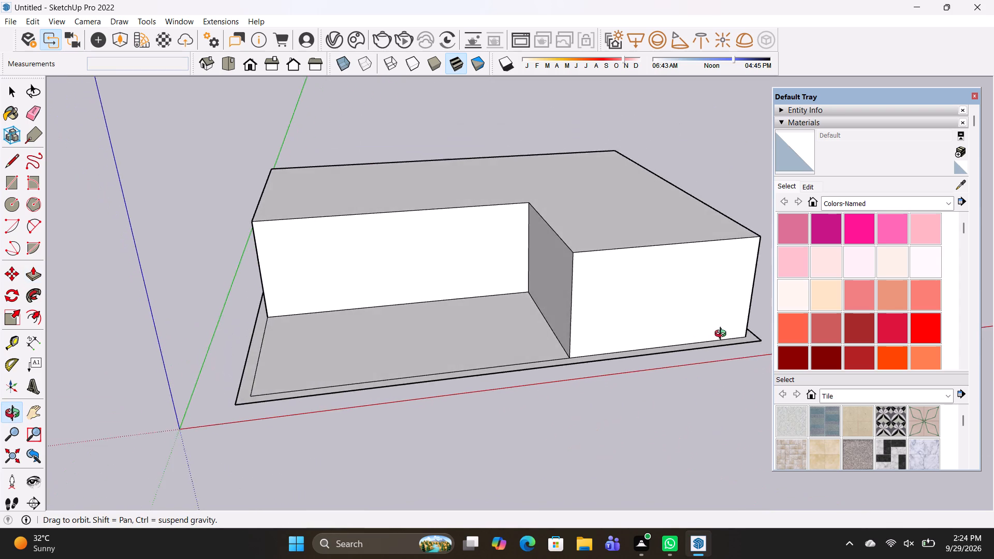
{"action": "middle_click_drag", "start_coordinate": [723, 335], "coordinate": [769, 335]}
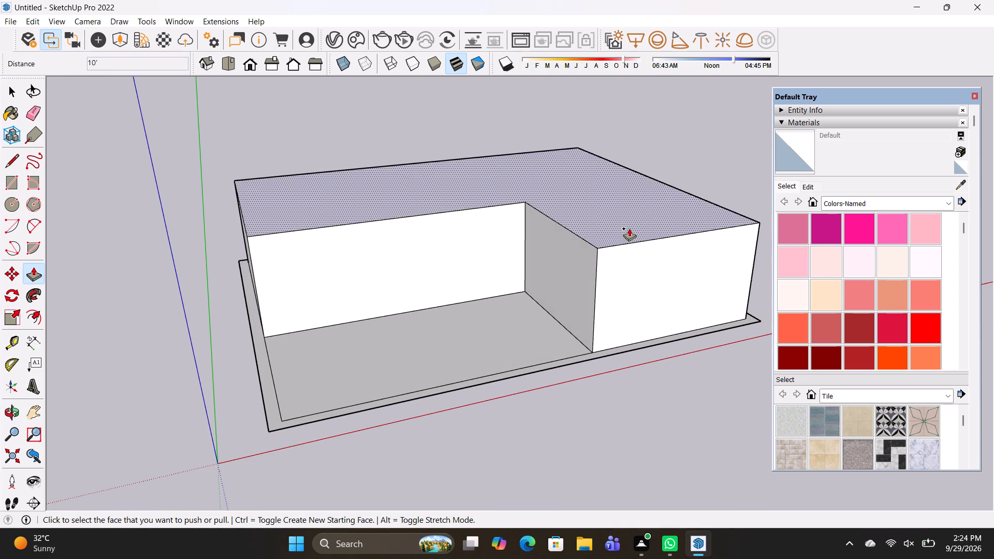
{"action": "scroll", "coordinate": [629, 228], "scroll_direction": "up", "scroll_amount": 1}
{"action": "left_click", "coordinate": [629, 228]}
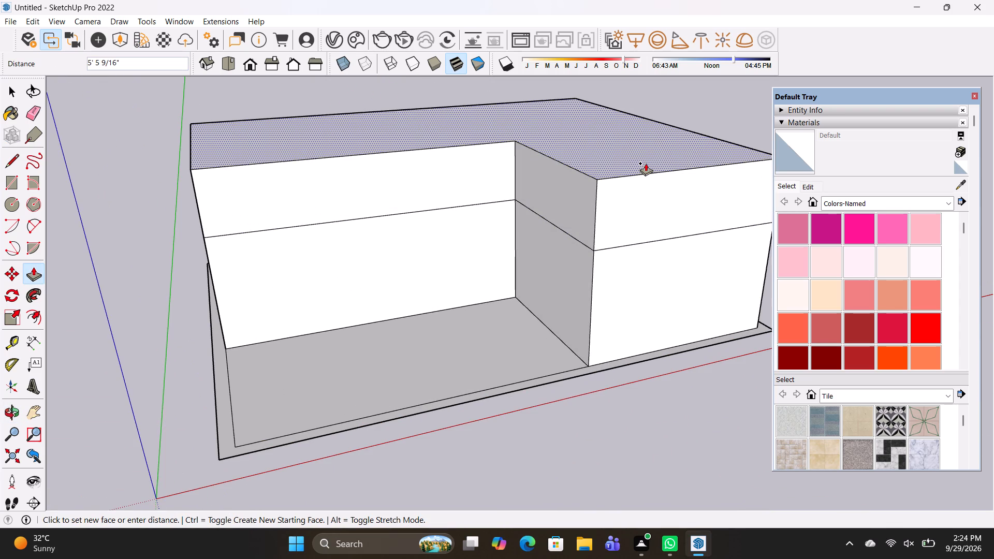
{"action": "type", "text": "6\""}
{"action": "key", "text": "Return"}
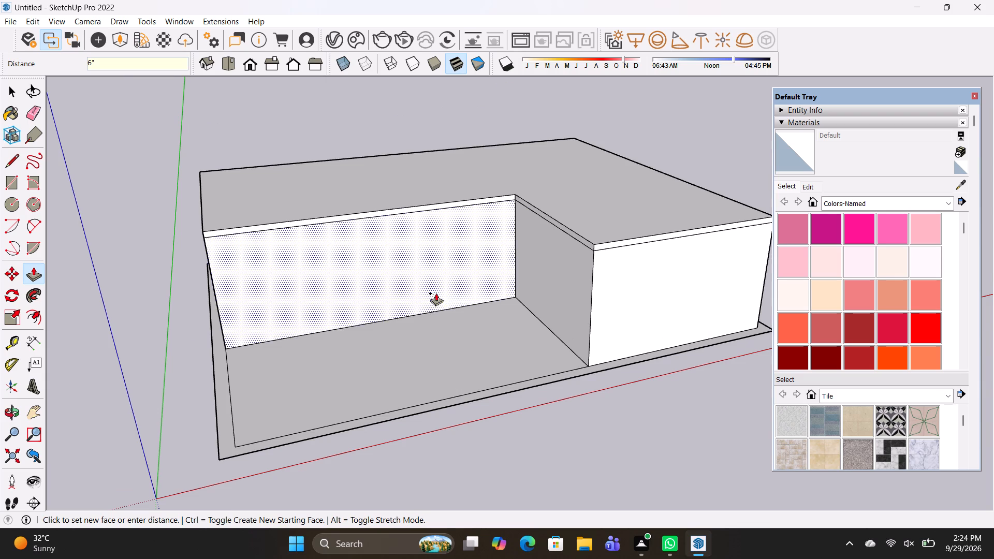
Extend the slab's recessed front edge face outward about 7' 6" over the open front corner.
{"action": "scroll", "coordinate": [393, 211], "scroll_direction": "up", "scroll_amount": 2}
{"action": "left_click", "coordinate": [393, 211]}
{"action": "middle_click_drag", "start_coordinate": [406, 241], "coordinate": [410, 245]}
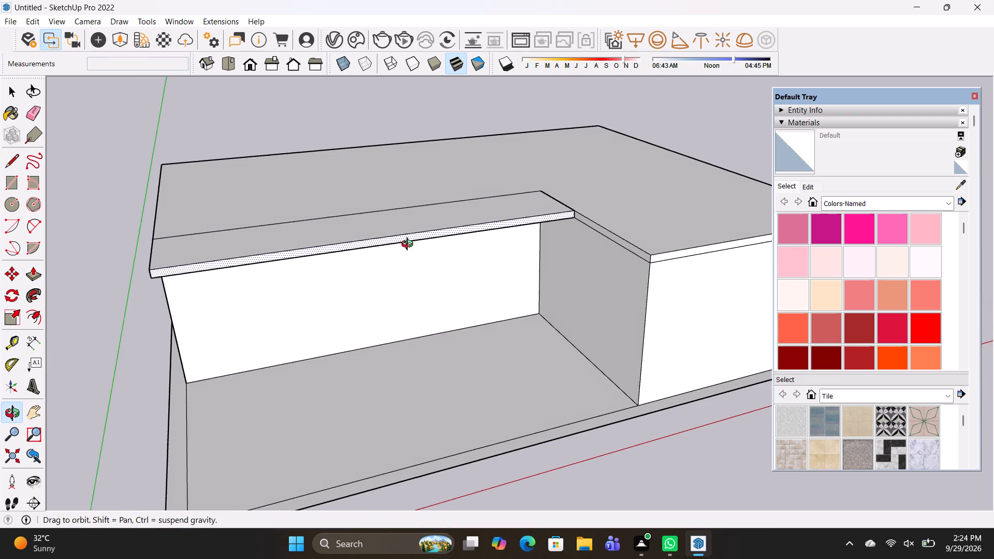
{"action": "middle_click_drag", "start_coordinate": [410, 245], "coordinate": [471, 276]}
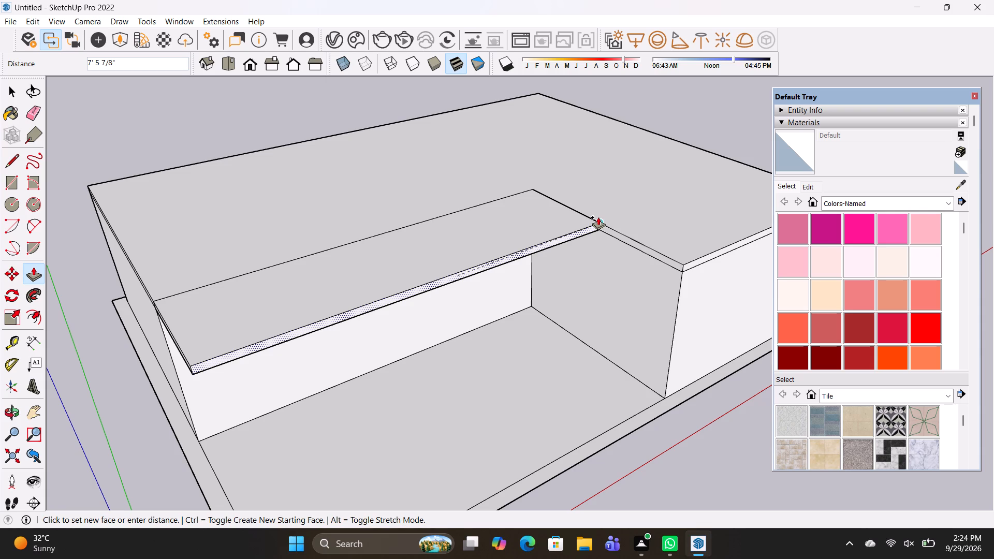
{"action": "left_click", "coordinate": [598, 217]}
Erase the leftover seam edges on the slab's top surface where the overhang meets the original roof.
{"action": "middle_click_drag", "start_coordinate": [560, 264], "coordinate": [479, 287]}
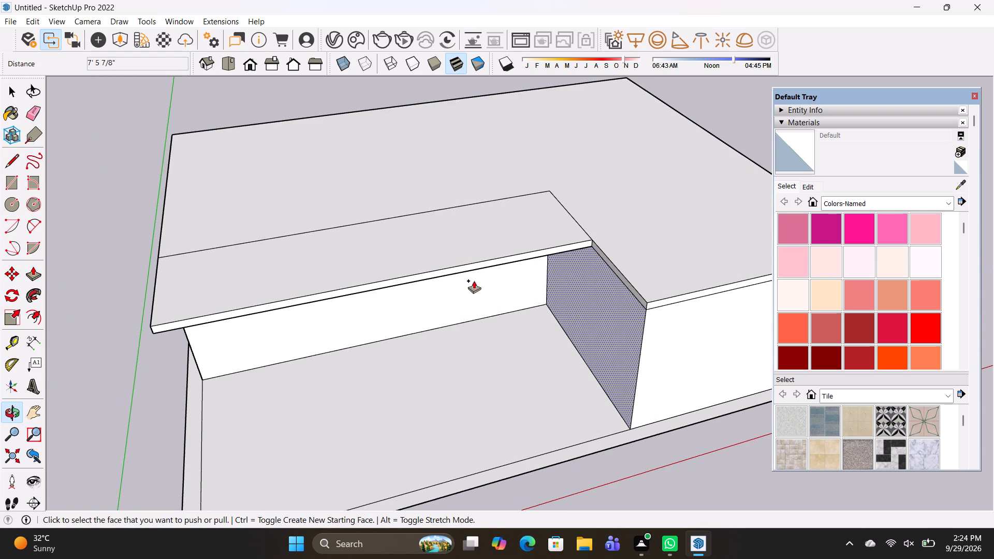
{"action": "key", "text": "e"}
{"action": "left_click_drag", "start_coordinate": [375, 238], "coordinate": [373, 211]}
{"action": "left_click_drag", "start_coordinate": [564, 225], "coordinate": [585, 204]}
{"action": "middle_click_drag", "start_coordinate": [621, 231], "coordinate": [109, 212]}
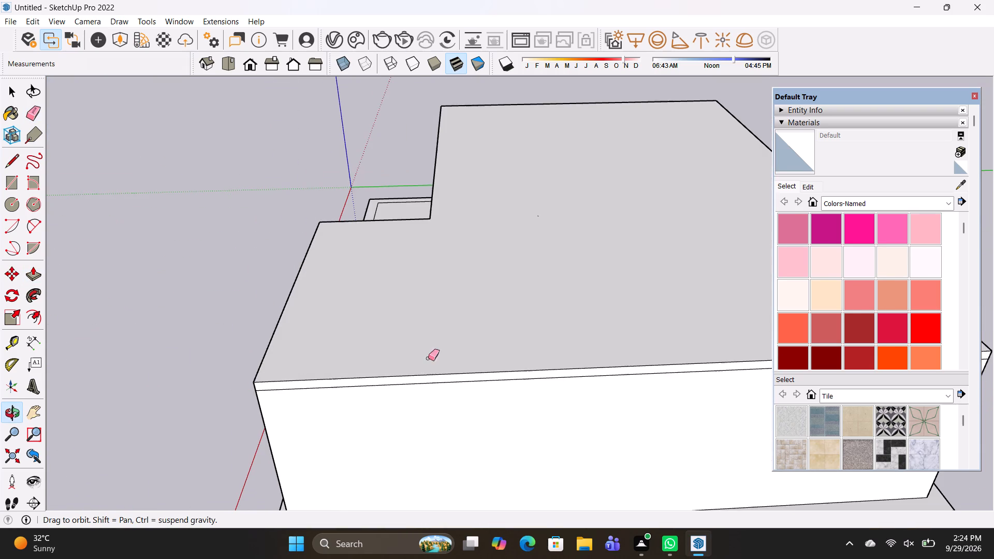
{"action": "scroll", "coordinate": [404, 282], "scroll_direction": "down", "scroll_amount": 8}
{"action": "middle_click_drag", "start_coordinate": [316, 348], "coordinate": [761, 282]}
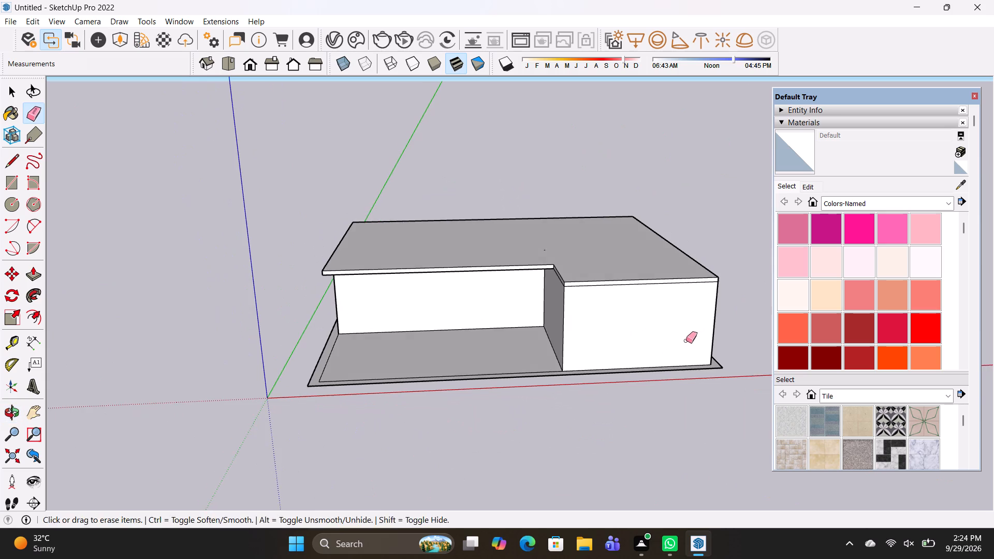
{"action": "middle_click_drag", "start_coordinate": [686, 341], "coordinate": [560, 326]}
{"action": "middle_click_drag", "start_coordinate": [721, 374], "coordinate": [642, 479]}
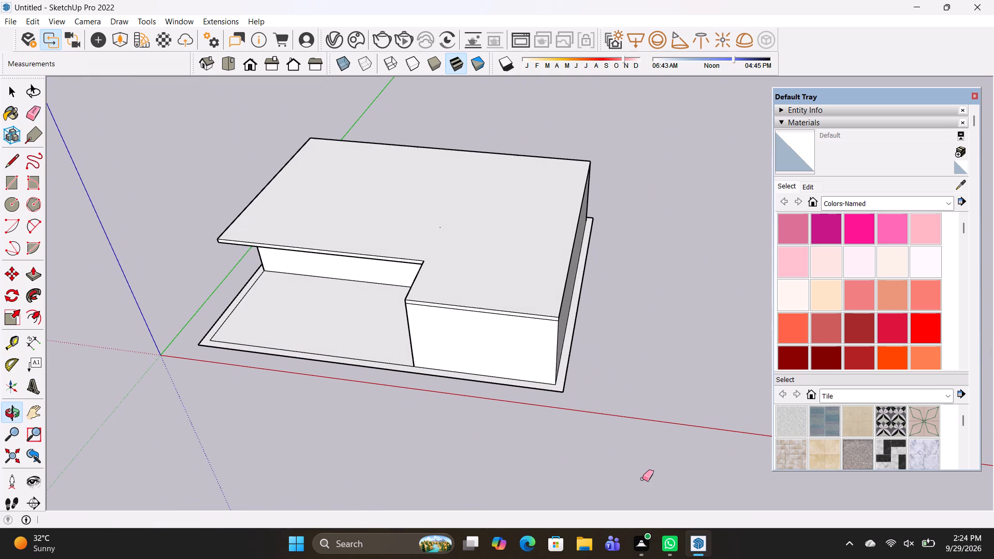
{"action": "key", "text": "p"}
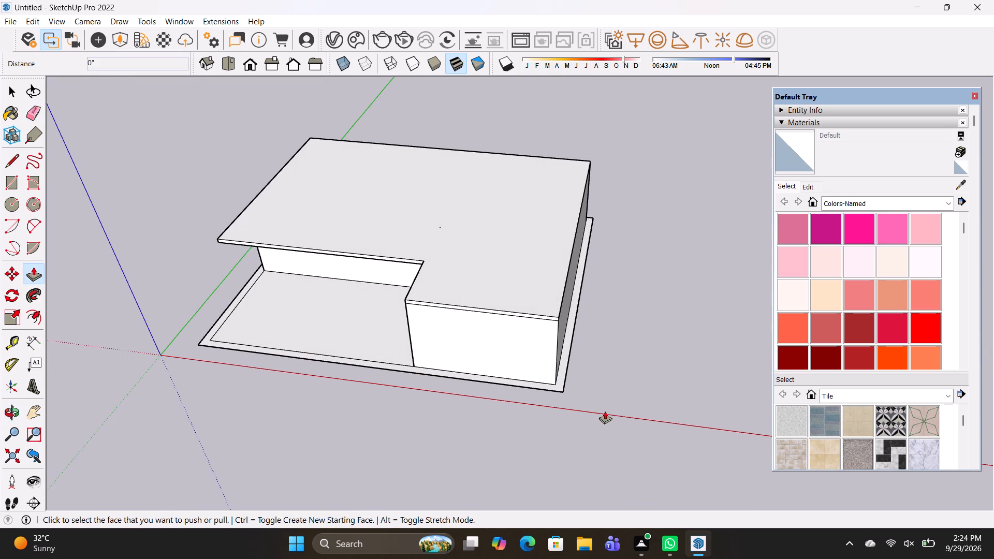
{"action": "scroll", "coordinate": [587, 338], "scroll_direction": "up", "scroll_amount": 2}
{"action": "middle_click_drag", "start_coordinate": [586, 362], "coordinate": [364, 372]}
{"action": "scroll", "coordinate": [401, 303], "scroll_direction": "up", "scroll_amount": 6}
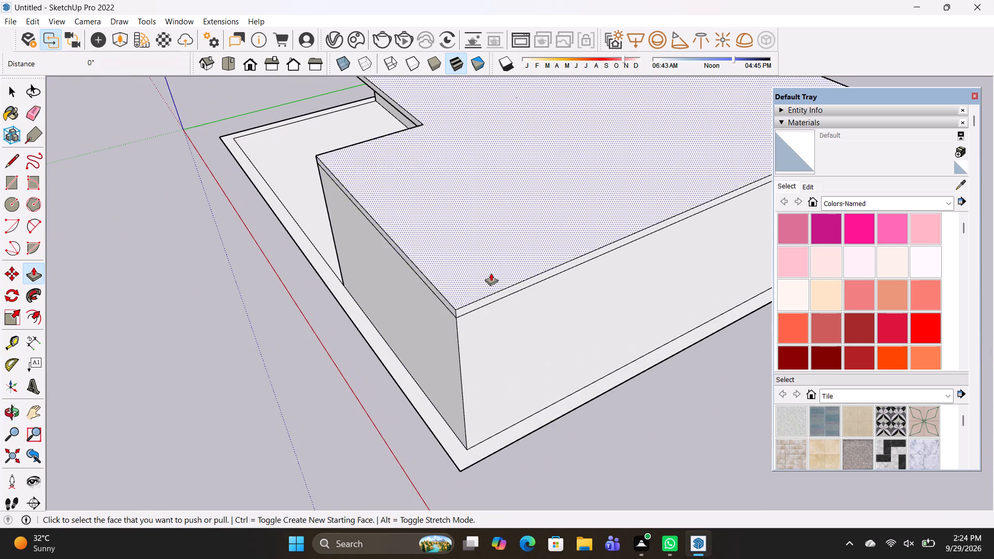
Offset the outline of the slab's top face inward by 9".
{"action": "scroll", "coordinate": [491, 273], "scroll_direction": "down", "scroll_amount": 3}
{"action": "middle_click_drag", "start_coordinate": [490, 302], "coordinate": [993, 266]}
{"action": "key", "text": "space"}
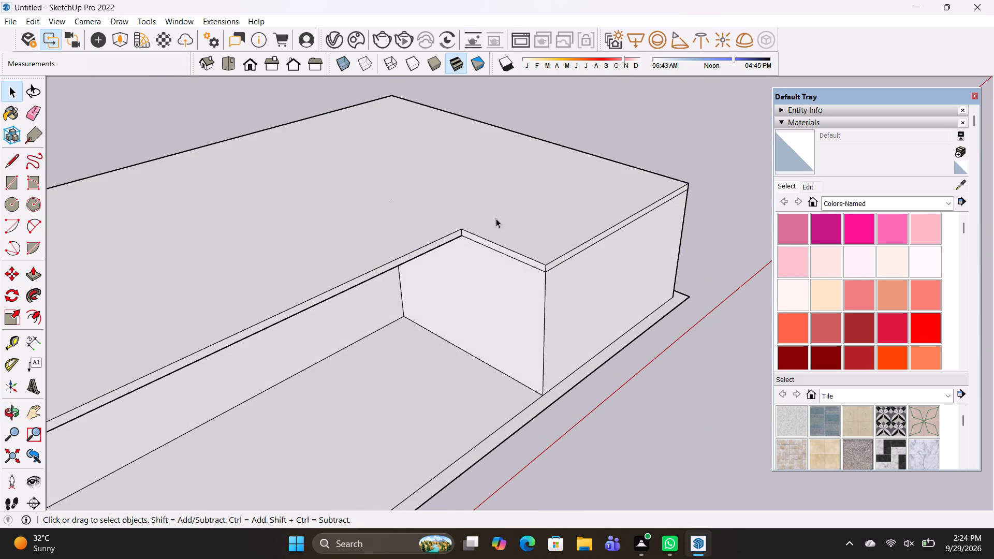
{"action": "type", "text": "OF"}
{"action": "left_click", "coordinate": [495, 232]}
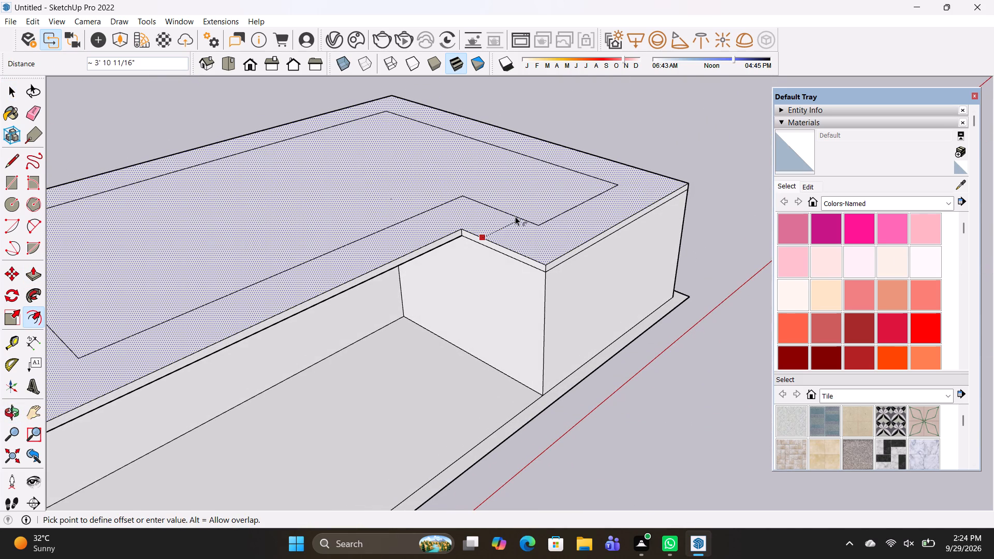
{"action": "type", "text": "9\""}
{"action": "key", "text": "Return"}
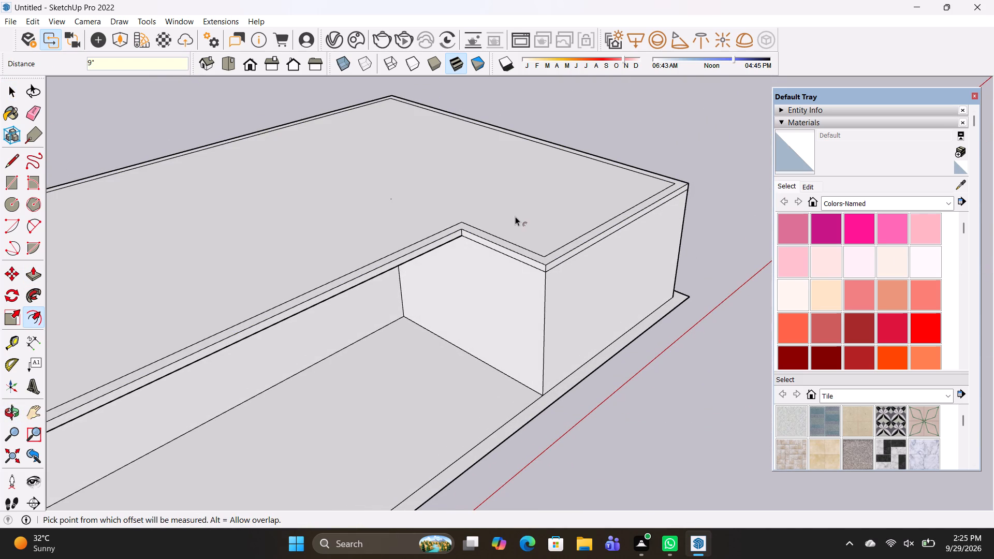
Extrude the 9" border strip on the slab upward 10' to form the upper-floor walls.
{"action": "key", "text": "p"}
{"action": "left_click", "coordinate": [545, 258]}
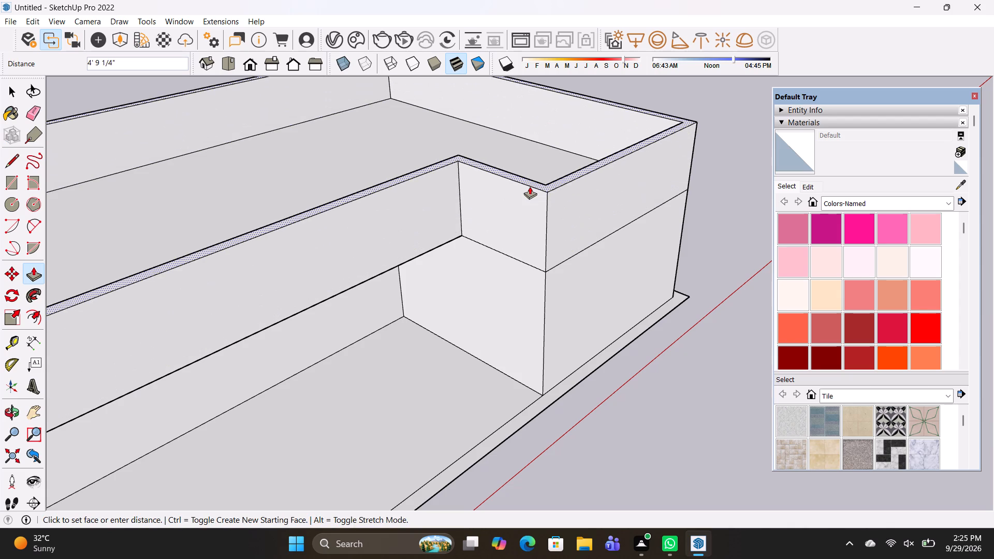
{"action": "scroll", "coordinate": [530, 186], "scroll_direction": "down", "scroll_amount": 7}
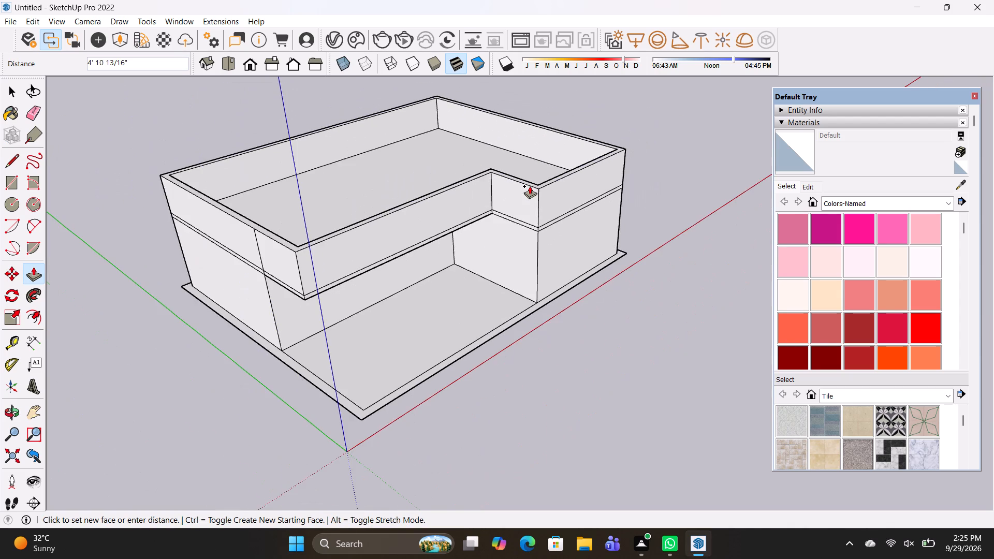
{"action": "middle_click_drag", "start_coordinate": [529, 186], "coordinate": [573, 299], "text": "shift"}
{"action": "type", "text": "10'"}
{"action": "key", "text": "Return"}
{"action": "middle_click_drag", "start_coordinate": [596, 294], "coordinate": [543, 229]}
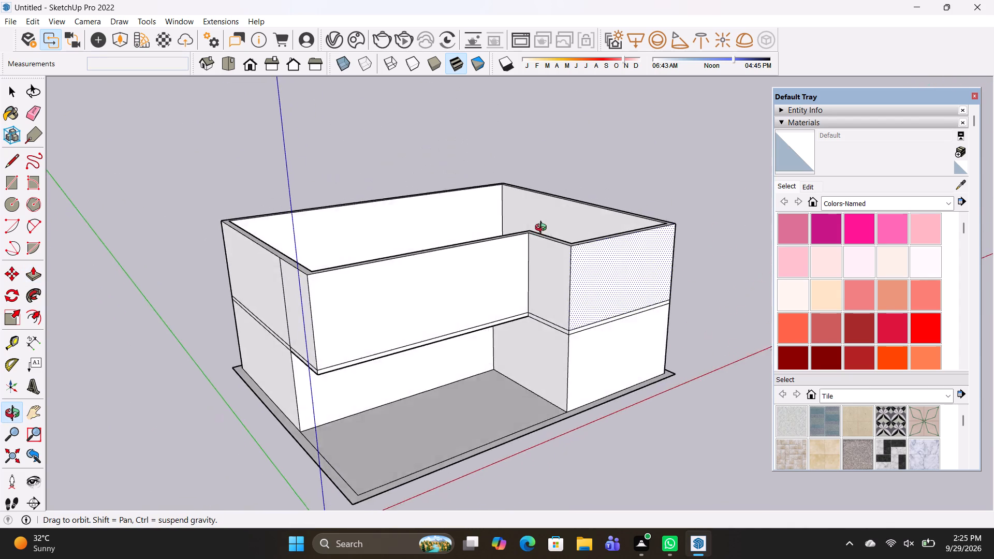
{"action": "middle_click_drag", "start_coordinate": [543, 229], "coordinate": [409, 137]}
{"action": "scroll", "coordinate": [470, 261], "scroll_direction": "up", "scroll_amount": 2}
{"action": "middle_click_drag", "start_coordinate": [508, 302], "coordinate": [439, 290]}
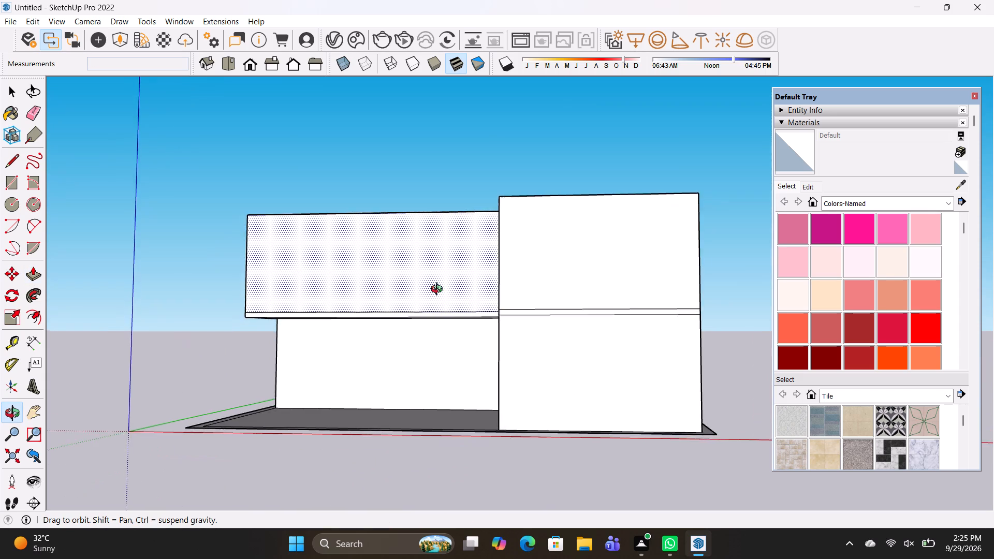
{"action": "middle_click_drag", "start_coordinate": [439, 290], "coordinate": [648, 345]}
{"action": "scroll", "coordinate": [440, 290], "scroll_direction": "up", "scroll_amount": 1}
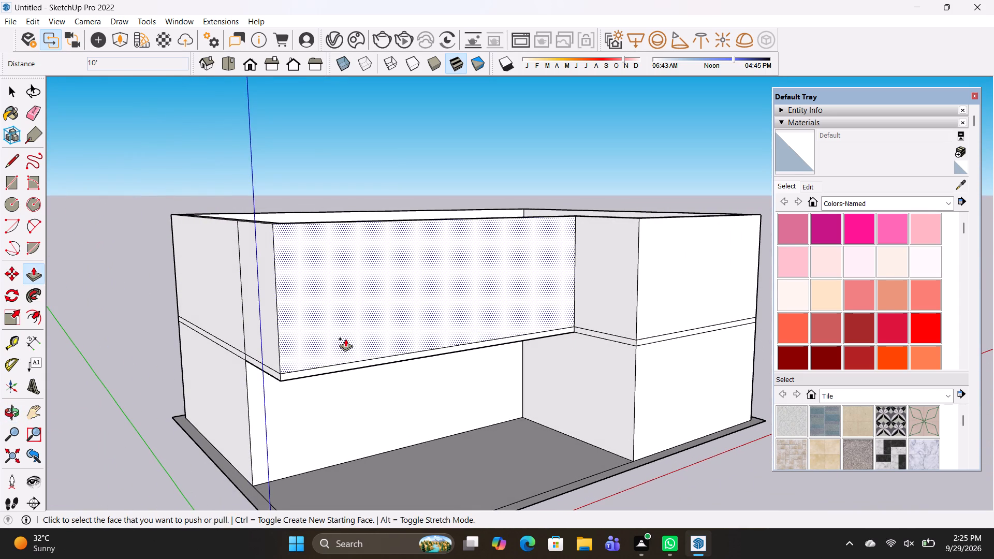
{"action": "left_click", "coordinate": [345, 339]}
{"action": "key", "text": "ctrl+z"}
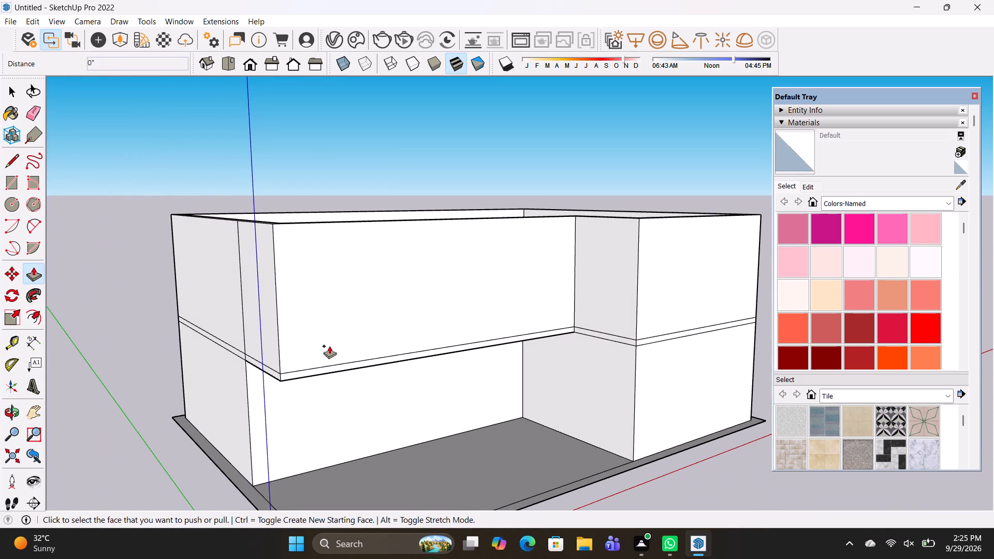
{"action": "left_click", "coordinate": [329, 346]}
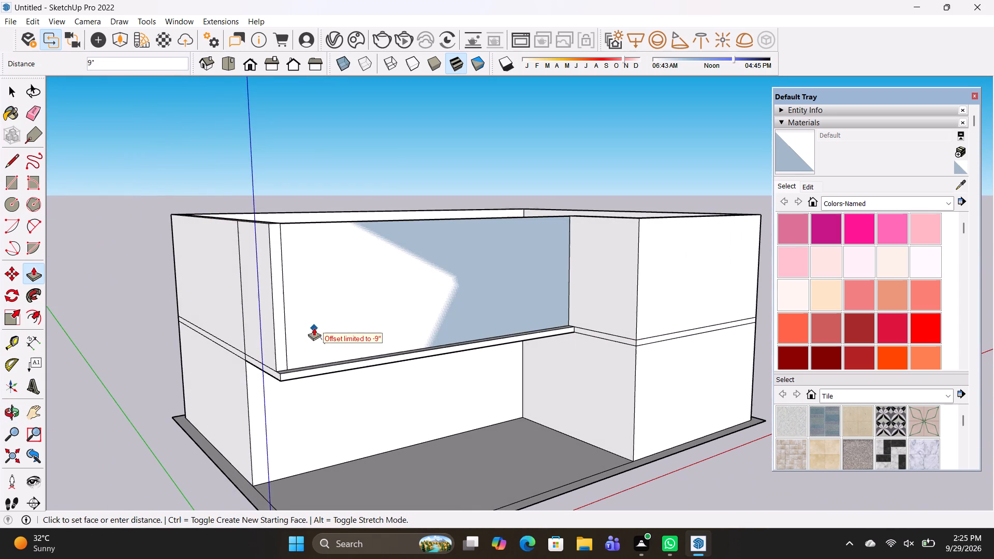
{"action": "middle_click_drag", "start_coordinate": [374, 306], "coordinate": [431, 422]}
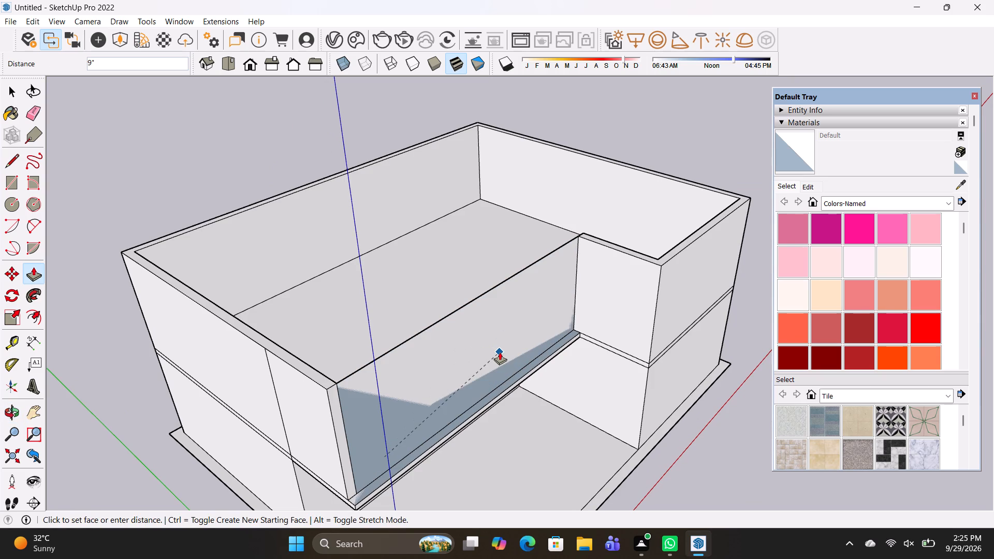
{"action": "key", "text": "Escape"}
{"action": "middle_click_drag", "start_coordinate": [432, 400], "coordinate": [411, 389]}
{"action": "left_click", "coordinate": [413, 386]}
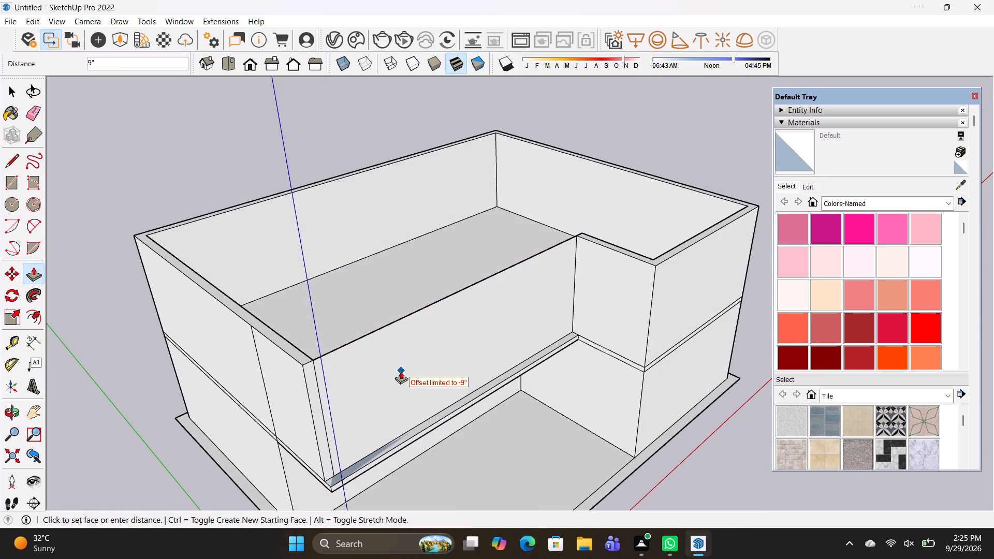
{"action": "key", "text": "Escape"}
Copy all base faces and edges from the building's underside straight up 20' 6" onto the top of the upper-floor walls.
{"action": "scroll", "coordinate": [468, 409], "scroll_direction": "down", "scroll_amount": 2}
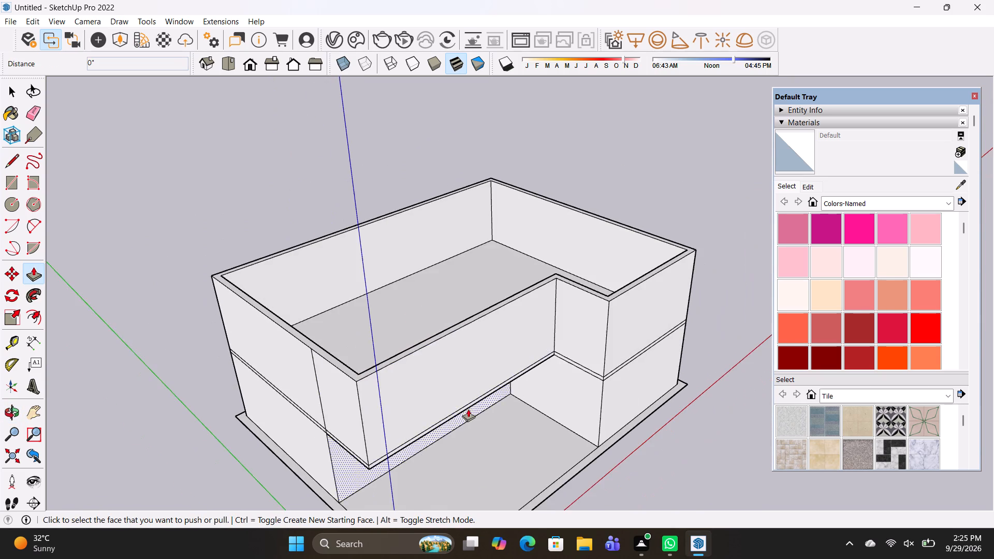
{"action": "scroll", "coordinate": [468, 409], "scroll_direction": "down", "scroll_amount": 4}
{"action": "middle_click_drag", "start_coordinate": [501, 417], "coordinate": [447, 340], "text": "shift"}
{"action": "middle_click_drag", "start_coordinate": [411, 261], "coordinate": [422, 426]}
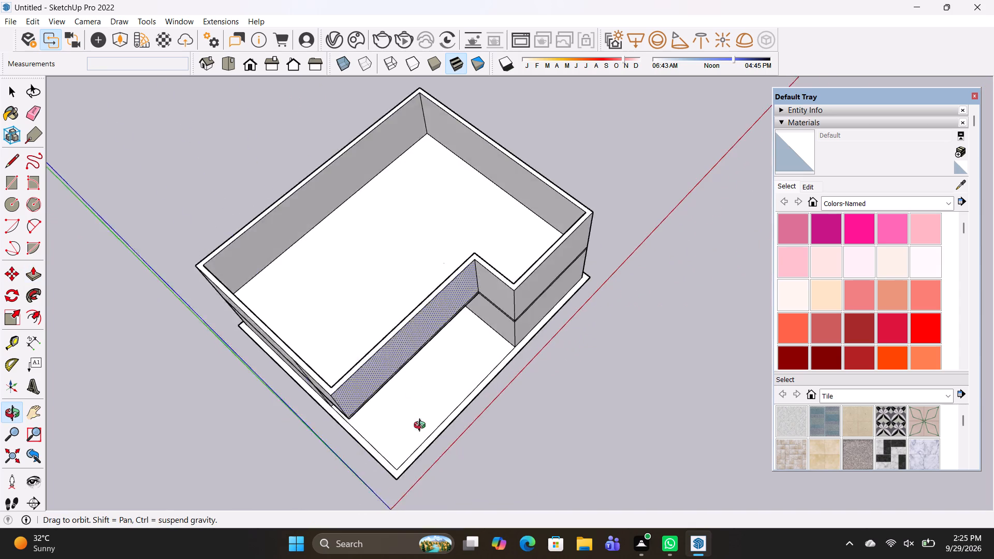
{"action": "middle_click_drag", "start_coordinate": [422, 426], "coordinate": [439, 349]}
{"action": "key", "text": "space"}
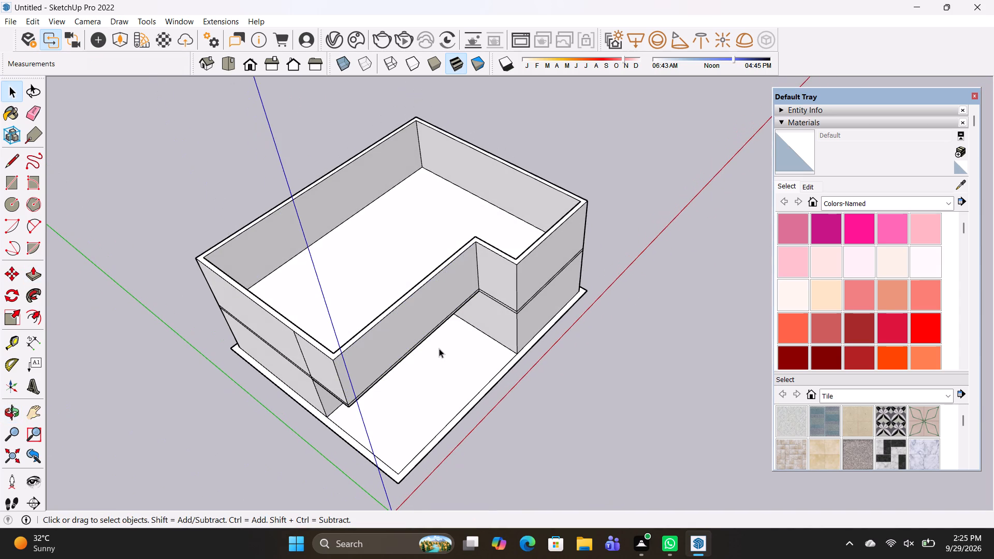
{"action": "middle_click_drag", "start_coordinate": [449, 377], "coordinate": [363, 108]}
{"action": "middle_click_drag", "start_coordinate": [382, 387], "coordinate": [403, 244]}
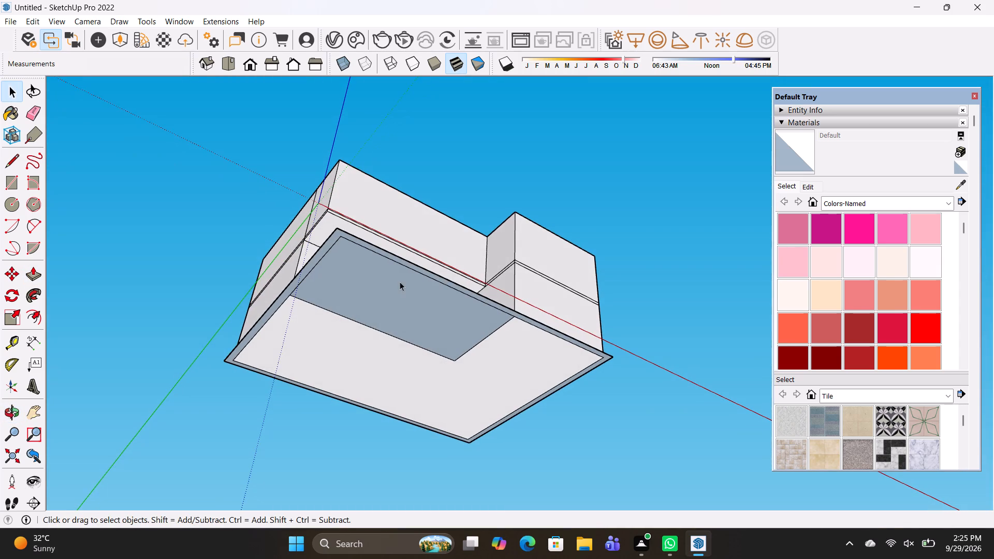
{"action": "left_click", "coordinate": [386, 303]}
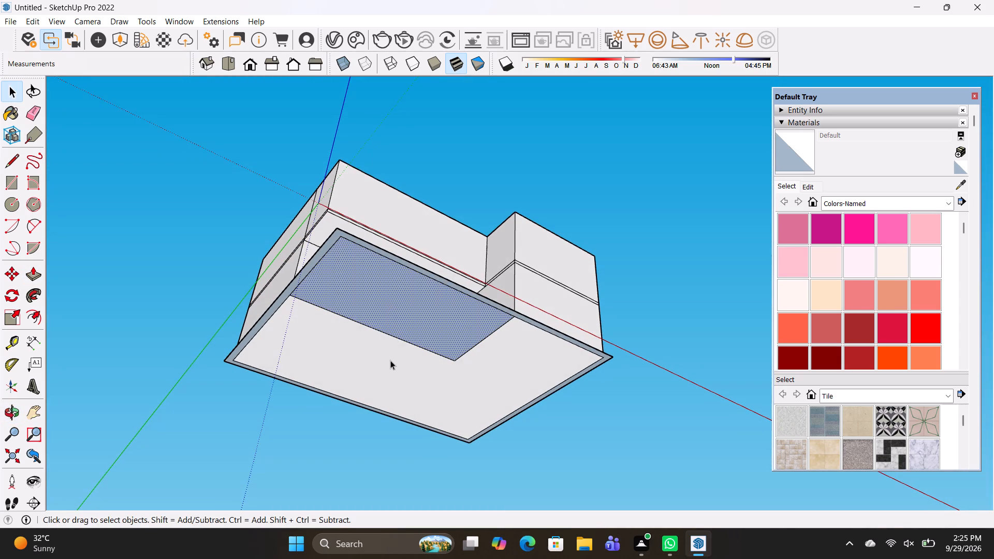
{"action": "double_click", "coordinate": [390, 360], "text": "ctrl"}
{"action": "double_click", "coordinate": [387, 323], "text": "ctrl"}
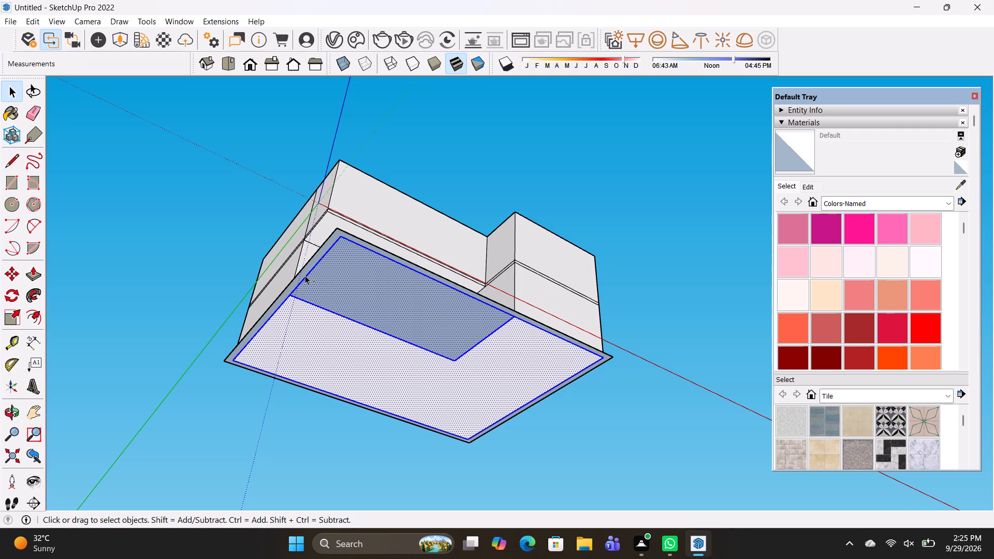
{"action": "double_click", "coordinate": [297, 279], "text": "ctrl"}
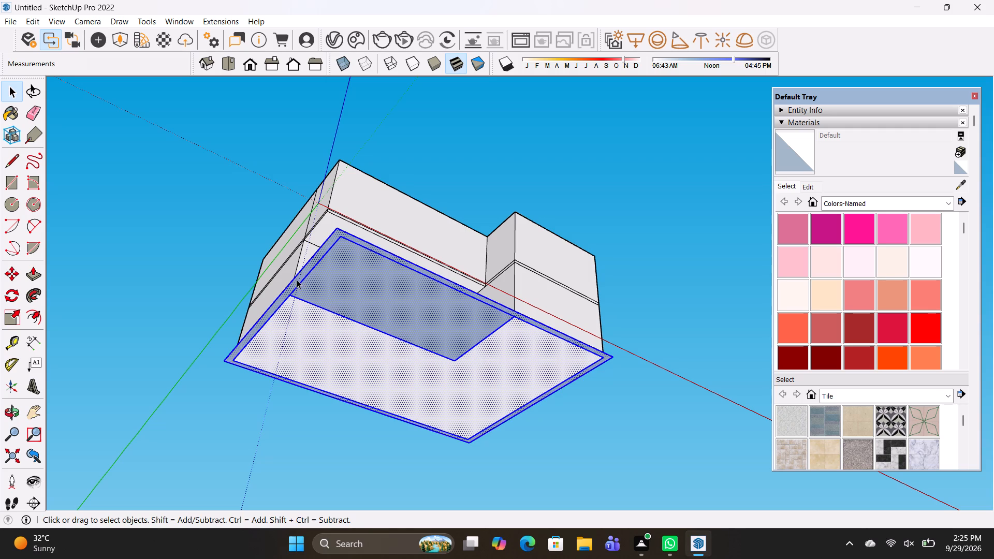
{"action": "key", "text": "m"}
{"action": "left_click", "coordinate": [223, 361]}
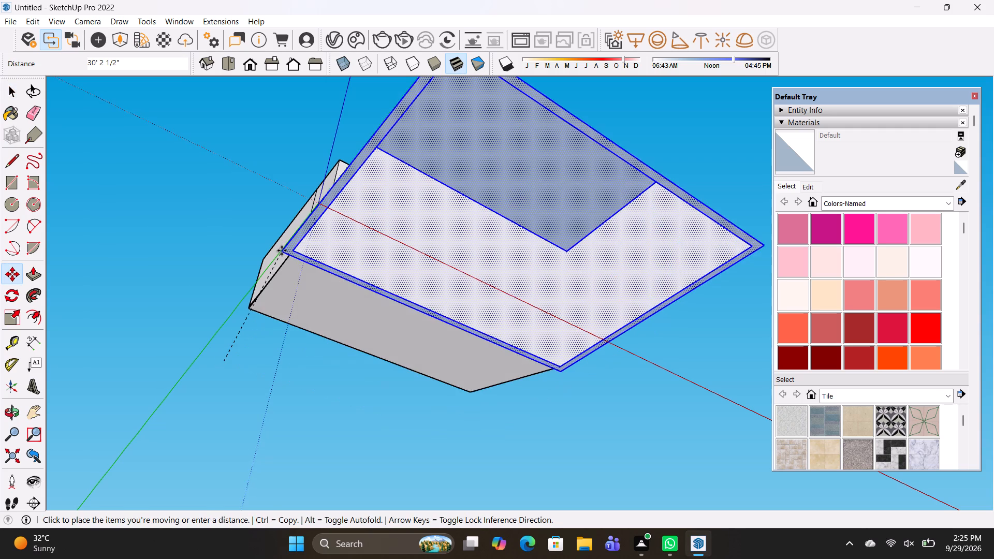
{"action": "middle_click_drag", "start_coordinate": [234, 246], "coordinate": [334, 558]}
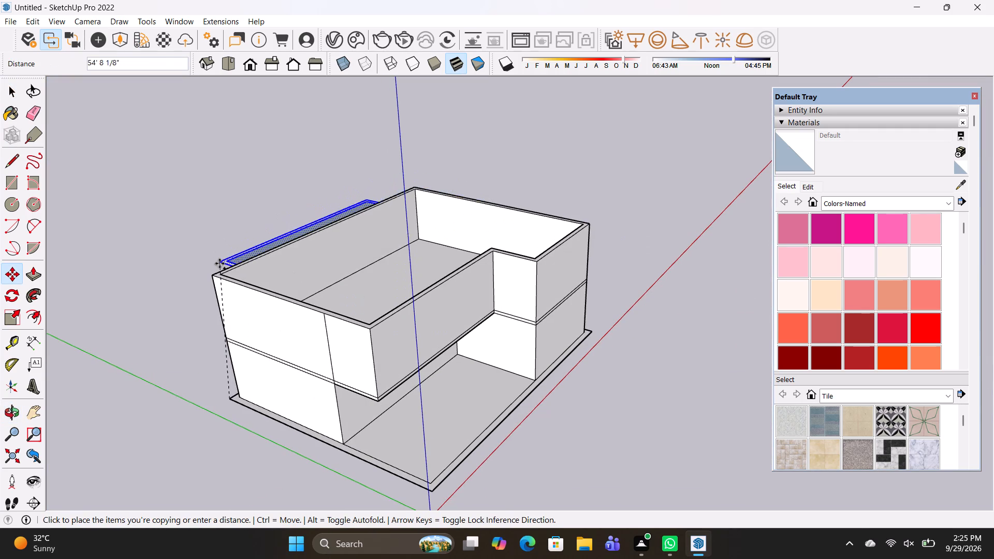
{"action": "scroll", "coordinate": [209, 272], "scroll_direction": "up", "scroll_amount": 7}
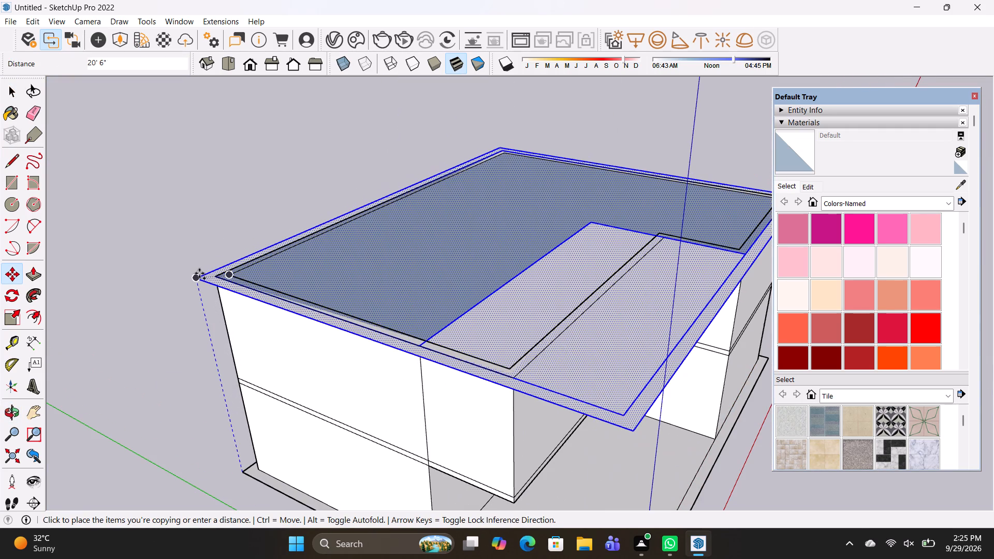
{"action": "left_click", "coordinate": [198, 272]}
{"action": "key", "text": "space"}
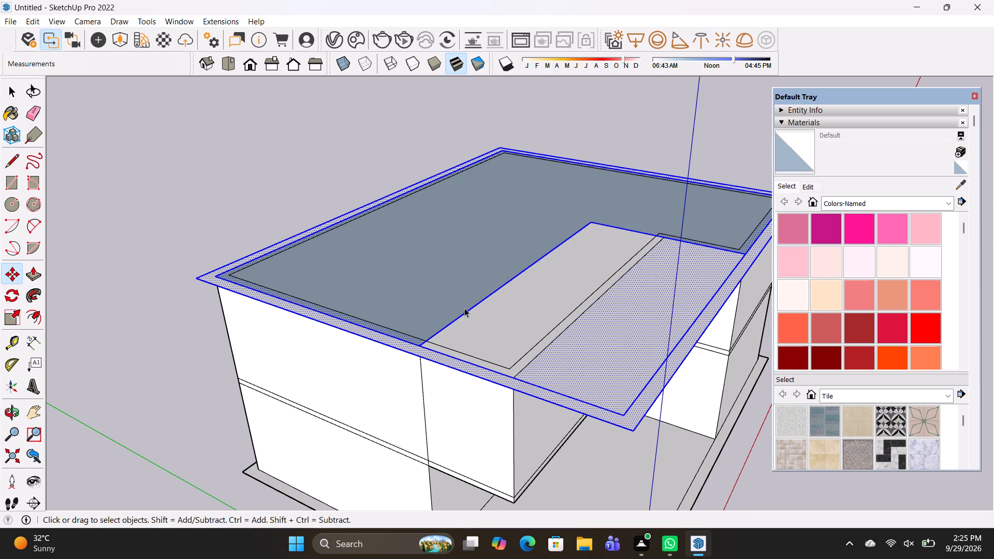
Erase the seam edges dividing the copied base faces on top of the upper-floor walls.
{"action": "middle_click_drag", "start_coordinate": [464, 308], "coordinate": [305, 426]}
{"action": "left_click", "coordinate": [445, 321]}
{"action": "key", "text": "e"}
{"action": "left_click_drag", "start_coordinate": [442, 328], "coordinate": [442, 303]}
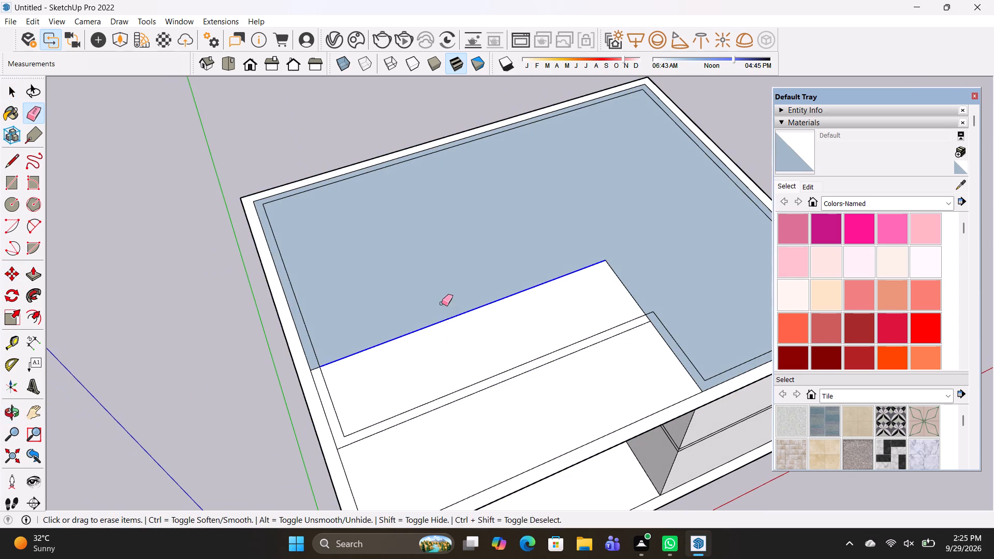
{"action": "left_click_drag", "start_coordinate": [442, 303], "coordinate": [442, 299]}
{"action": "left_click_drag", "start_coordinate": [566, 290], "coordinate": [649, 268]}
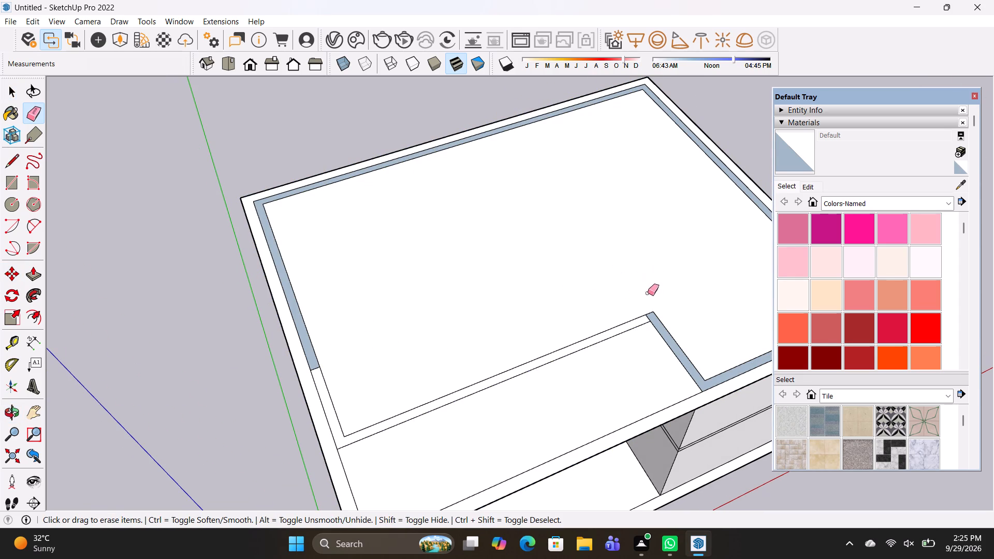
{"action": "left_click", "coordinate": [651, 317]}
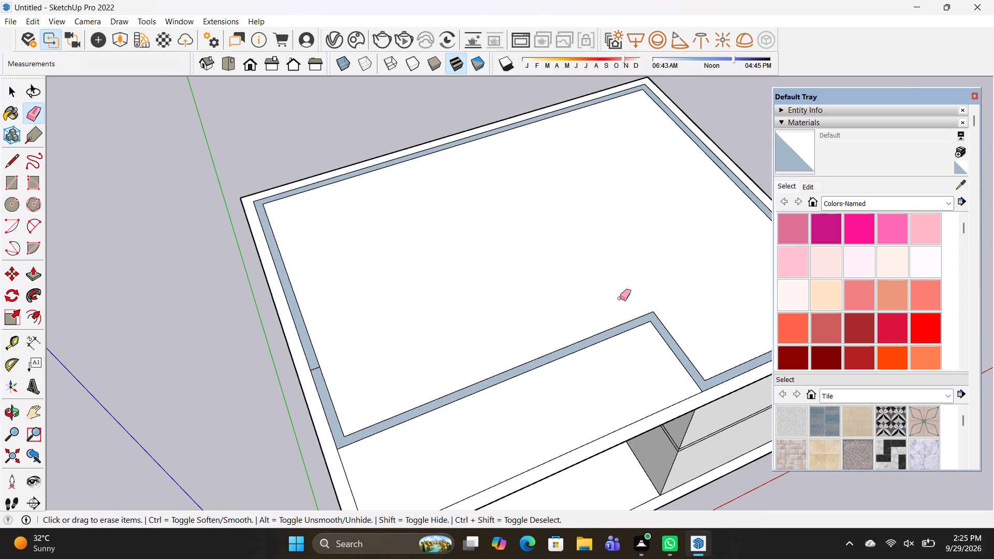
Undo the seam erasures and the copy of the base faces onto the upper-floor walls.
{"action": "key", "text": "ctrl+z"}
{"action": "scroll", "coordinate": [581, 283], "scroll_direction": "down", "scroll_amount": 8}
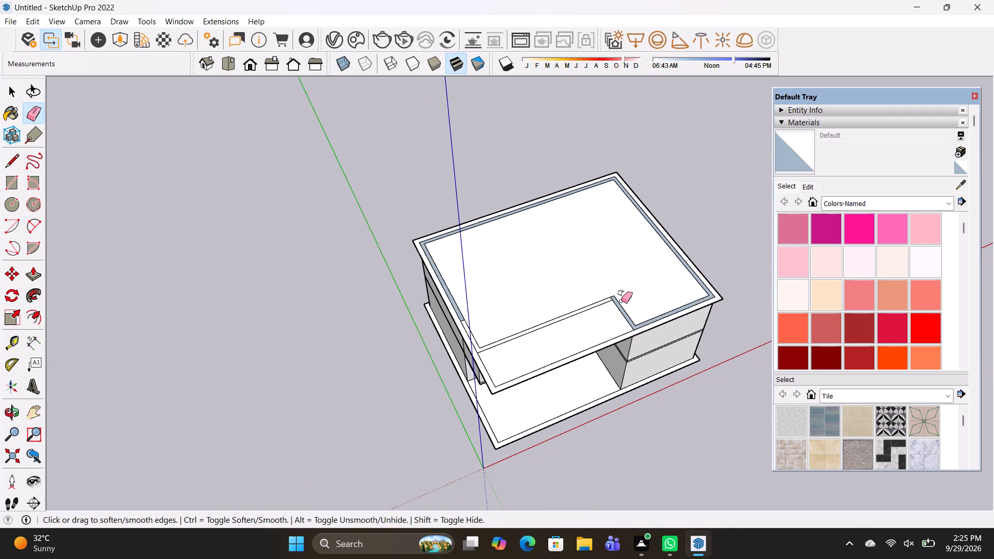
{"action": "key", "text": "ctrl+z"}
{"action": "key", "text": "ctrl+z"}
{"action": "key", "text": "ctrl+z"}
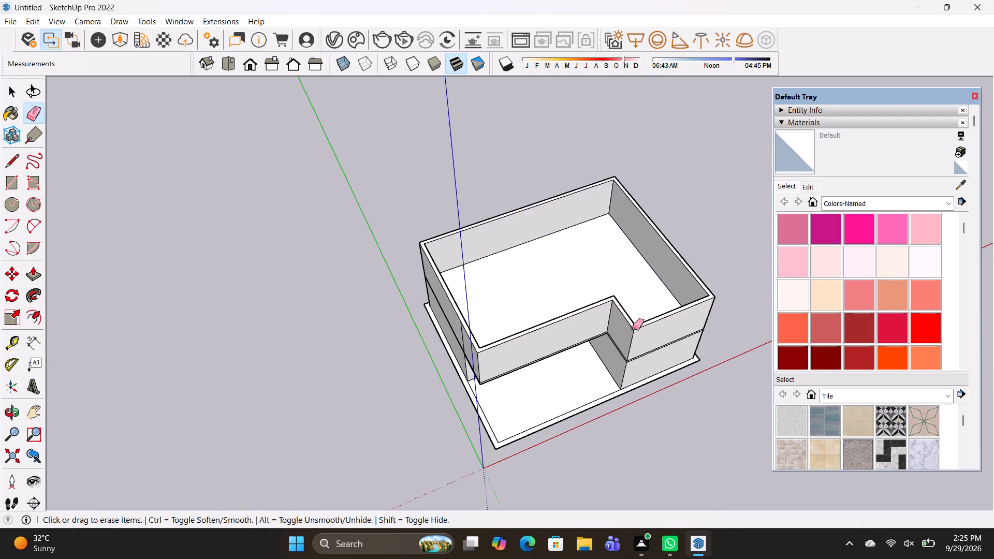
Extrude the top border face of the upper-floor walls upward 6".
{"action": "middle_click_drag", "start_coordinate": [633, 328], "coordinate": [462, 323]}
{"action": "key", "text": "space"}
{"action": "type", "text": "L"}
{"action": "scroll", "coordinate": [677, 263], "scroll_direction": "up", "scroll_amount": 7}
{"action": "scroll", "coordinate": [690, 308], "scroll_direction": "up", "scroll_amount": 1}
{"action": "middle_click_drag", "start_coordinate": [689, 306], "coordinate": [646, 211]}
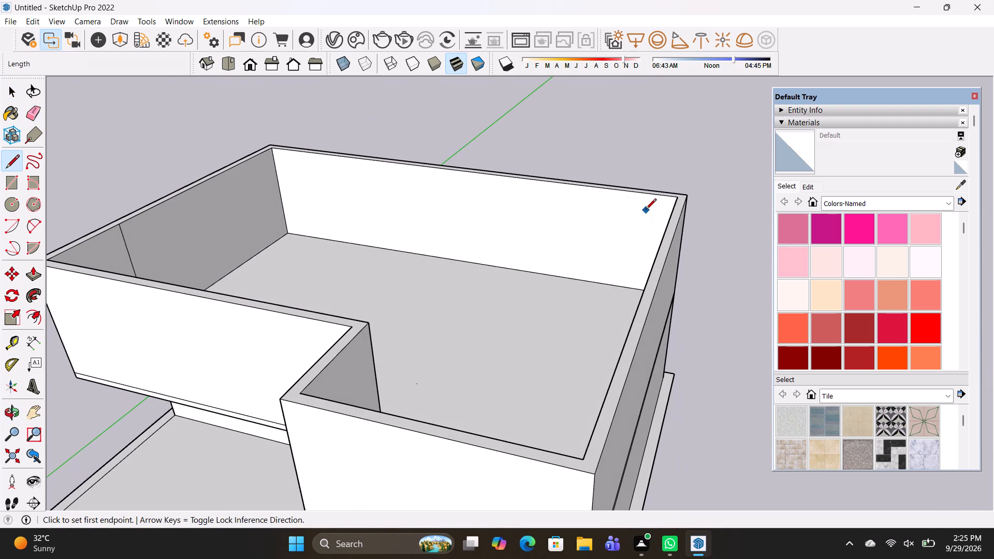
{"action": "key", "text": "p"}
{"action": "left_click", "coordinate": [655, 262]}
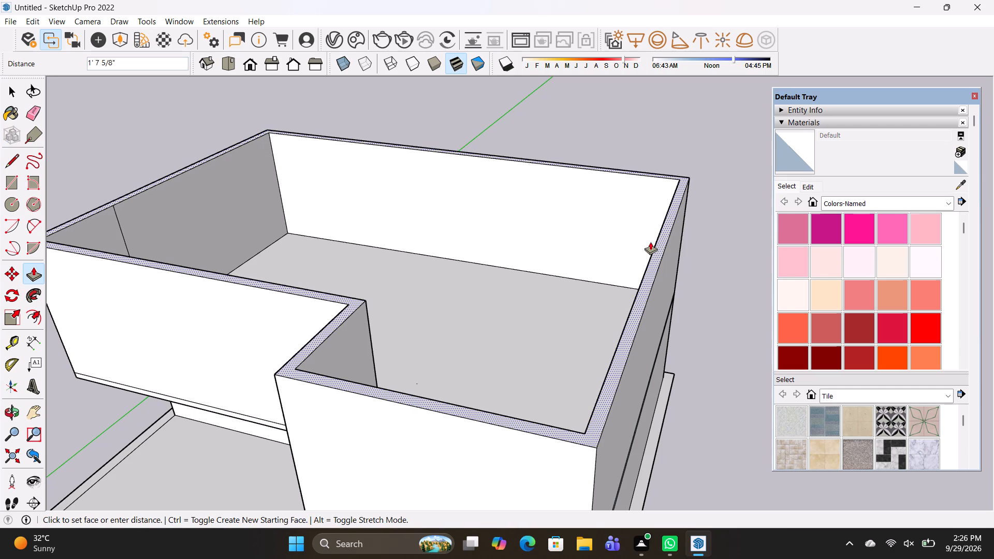
{"action": "type", "text": "6\""}
{"action": "key", "text": "Return"}
Trace a line segment along the inner top edge of the walls to create the enclosed roof face.
{"action": "key", "text": "l"}
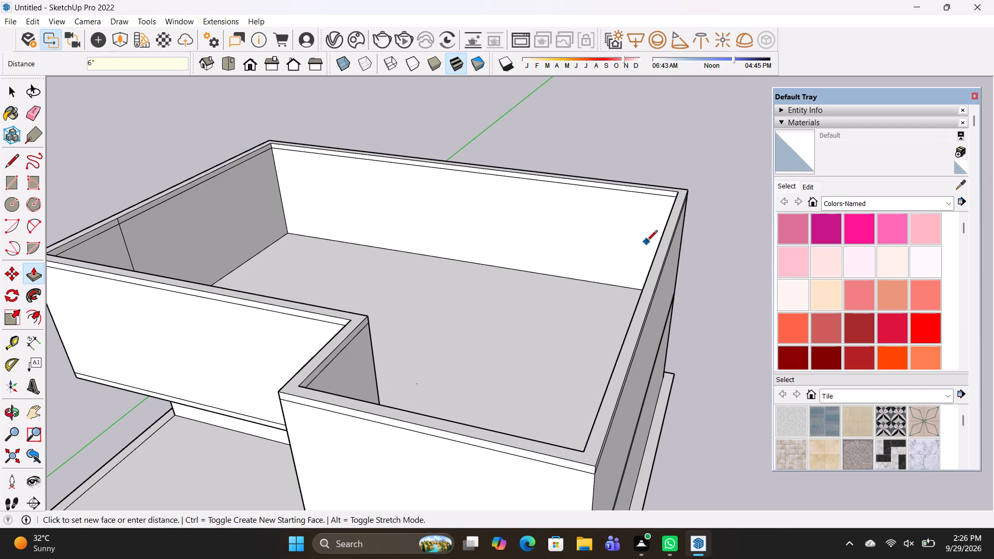
{"action": "left_click", "coordinate": [635, 308]}
{"action": "left_click", "coordinate": [640, 289]}
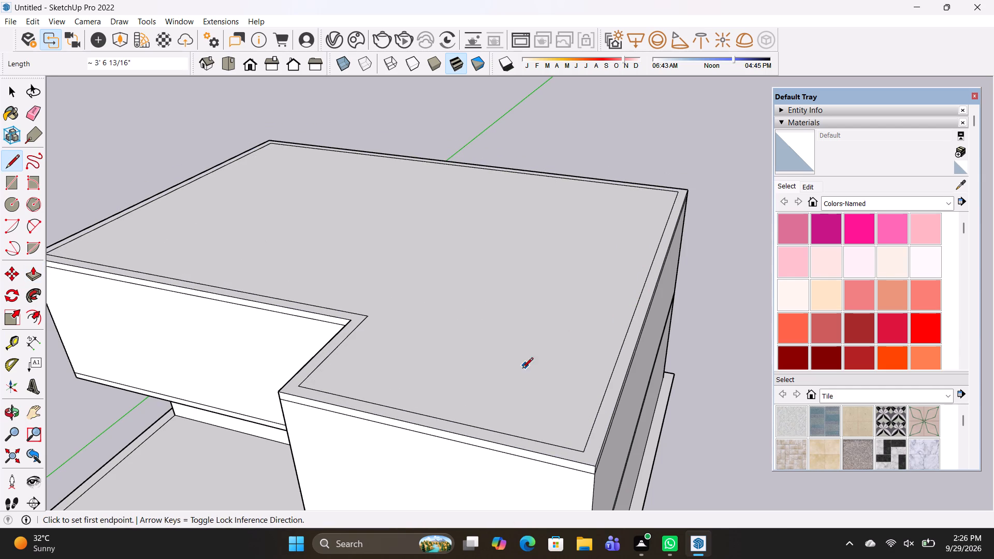
Extrude the border strip around the roof face upward 5' to form the parapet.
{"action": "middle_click_drag", "start_coordinate": [524, 357], "coordinate": [554, 354]}
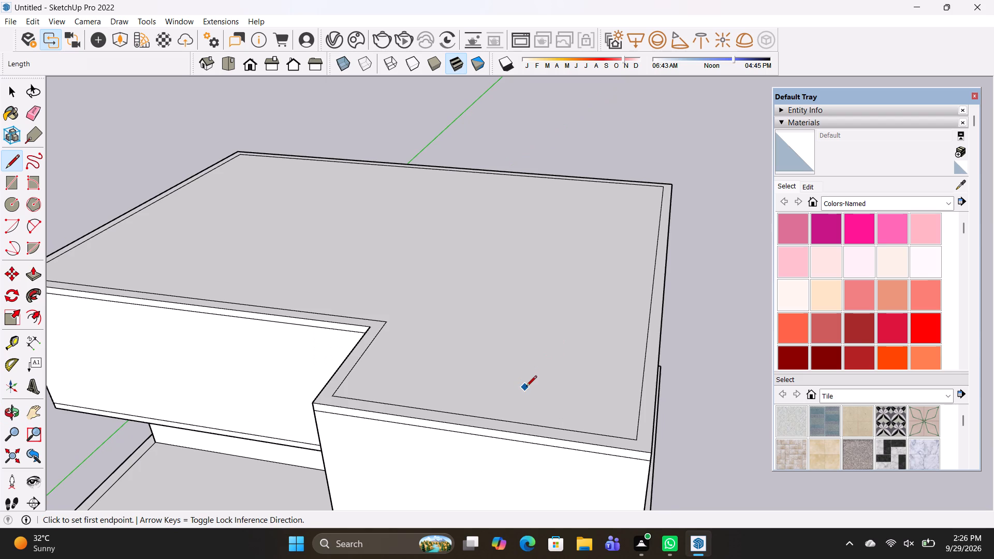
{"action": "key", "text": "p"}
{"action": "left_click", "coordinate": [545, 435]}
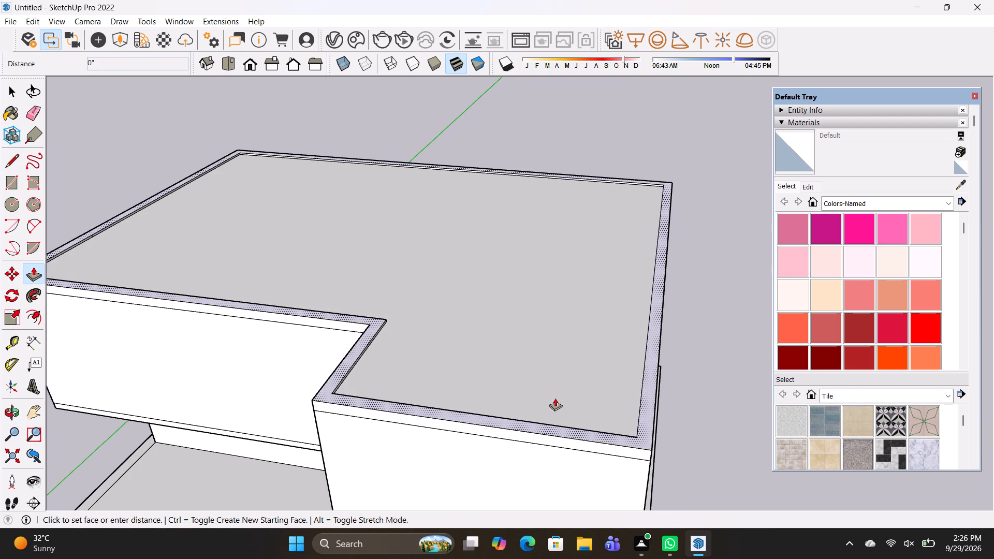
{"action": "key", "text": "ctrl+z"}
{"action": "left_click", "coordinate": [525, 425]}
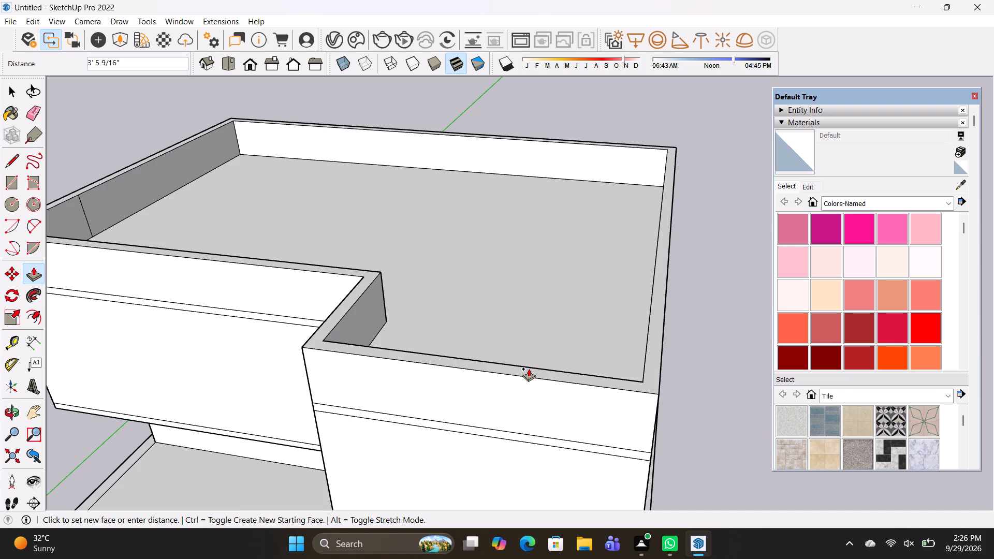
{"action": "type", "text": "5'"}
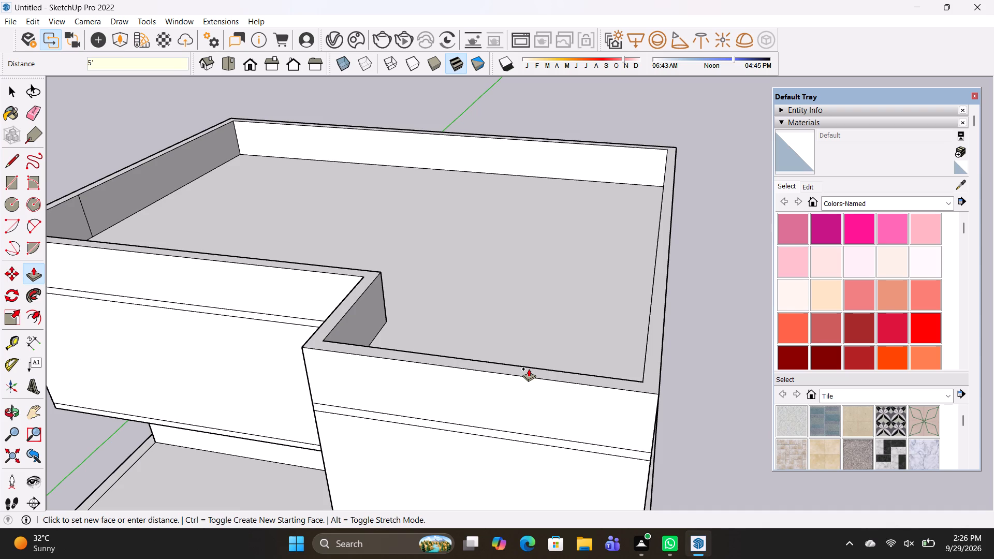
{"action": "key", "text": "Return"}
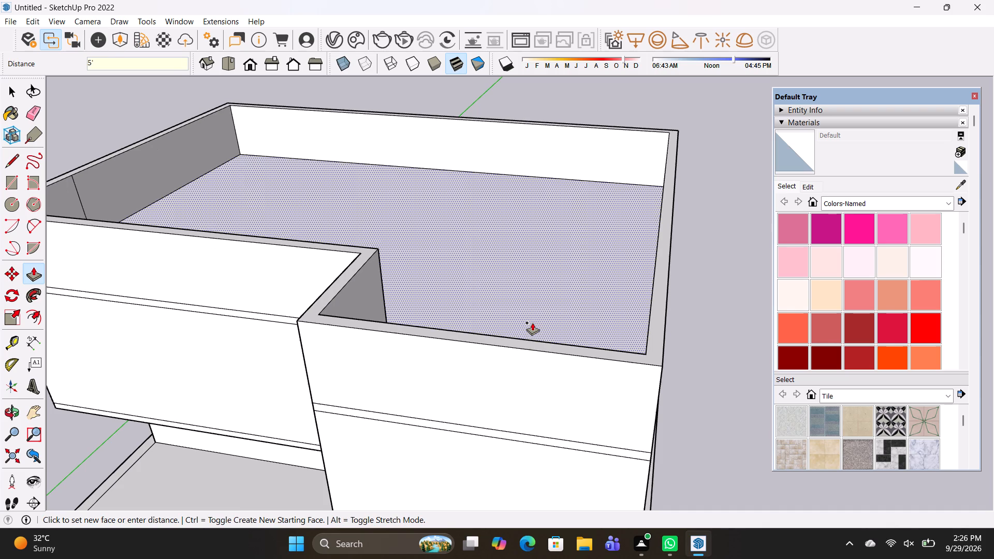
Erase the vertical seam edge on the inner face of the parapet.
{"action": "scroll", "coordinate": [532, 322], "scroll_direction": "down", "scroll_amount": 6}
{"action": "middle_click_drag", "start_coordinate": [475, 345], "coordinate": [235, 453]}
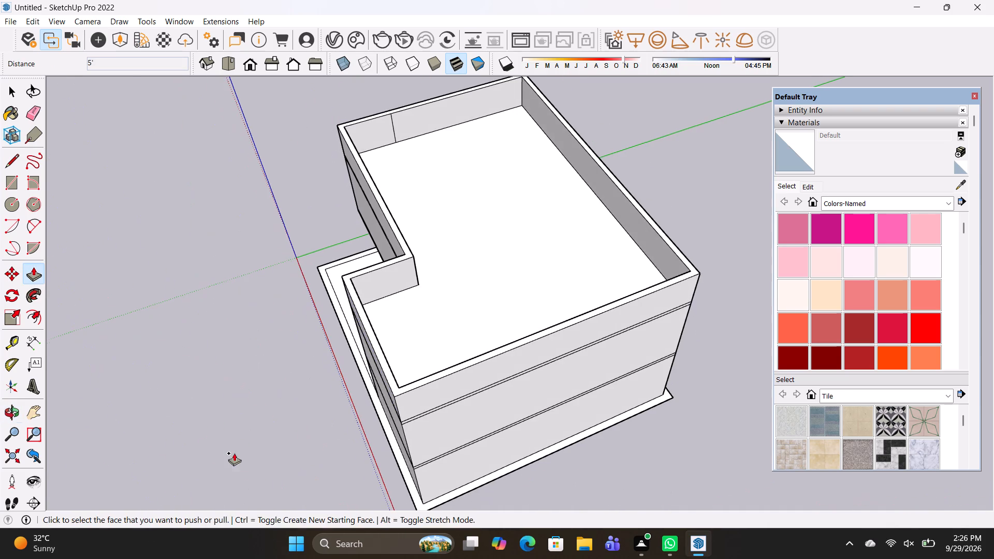
{"action": "key", "text": "e"}
{"action": "left_click_drag", "start_coordinate": [388, 126], "coordinate": [405, 122]}
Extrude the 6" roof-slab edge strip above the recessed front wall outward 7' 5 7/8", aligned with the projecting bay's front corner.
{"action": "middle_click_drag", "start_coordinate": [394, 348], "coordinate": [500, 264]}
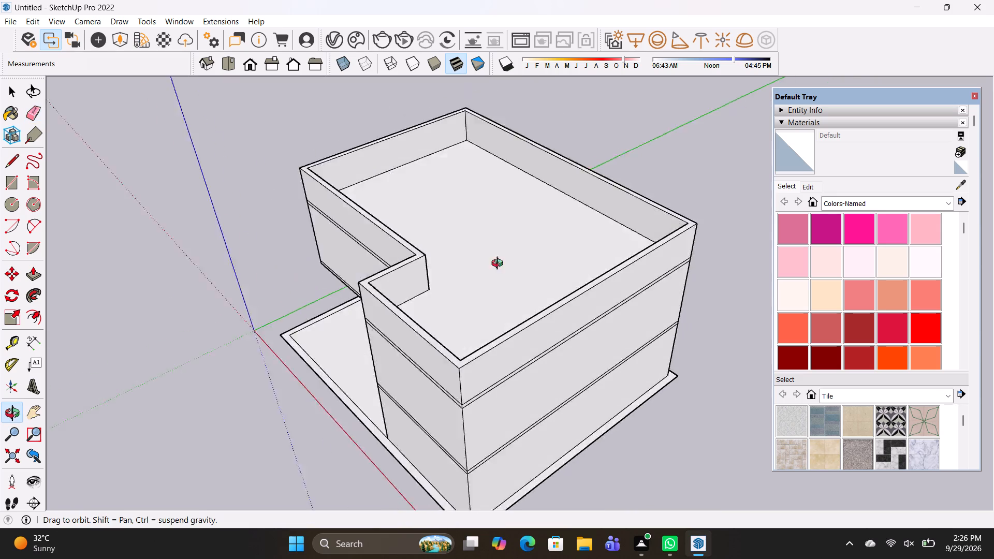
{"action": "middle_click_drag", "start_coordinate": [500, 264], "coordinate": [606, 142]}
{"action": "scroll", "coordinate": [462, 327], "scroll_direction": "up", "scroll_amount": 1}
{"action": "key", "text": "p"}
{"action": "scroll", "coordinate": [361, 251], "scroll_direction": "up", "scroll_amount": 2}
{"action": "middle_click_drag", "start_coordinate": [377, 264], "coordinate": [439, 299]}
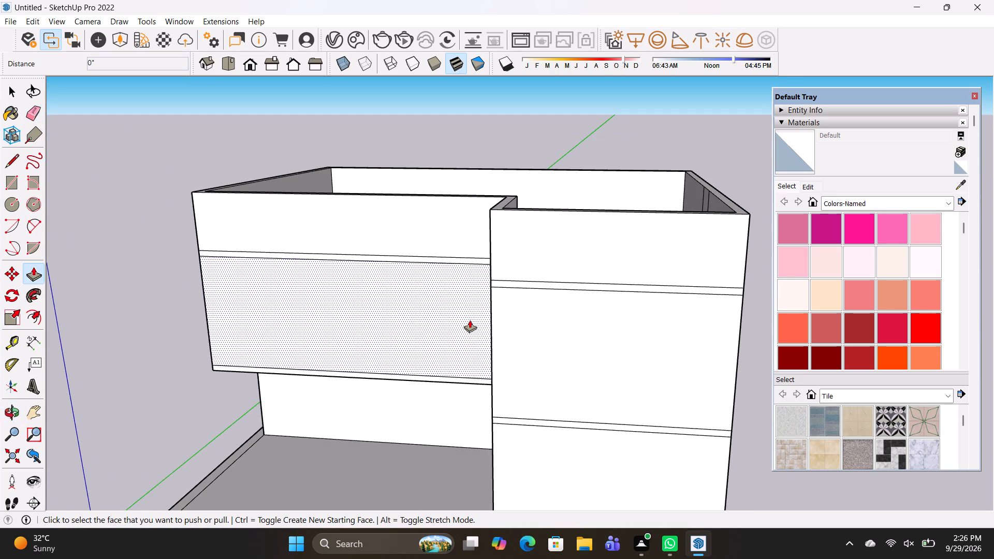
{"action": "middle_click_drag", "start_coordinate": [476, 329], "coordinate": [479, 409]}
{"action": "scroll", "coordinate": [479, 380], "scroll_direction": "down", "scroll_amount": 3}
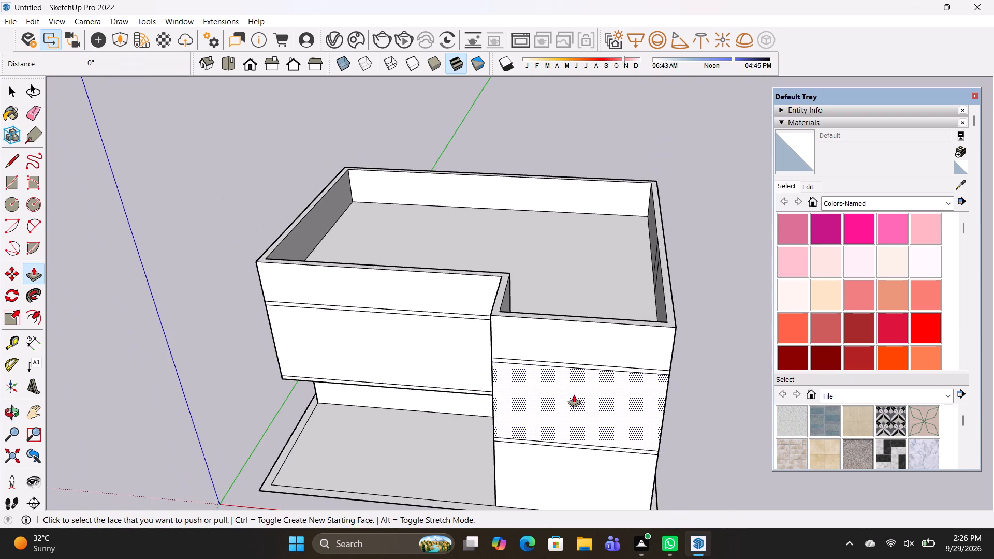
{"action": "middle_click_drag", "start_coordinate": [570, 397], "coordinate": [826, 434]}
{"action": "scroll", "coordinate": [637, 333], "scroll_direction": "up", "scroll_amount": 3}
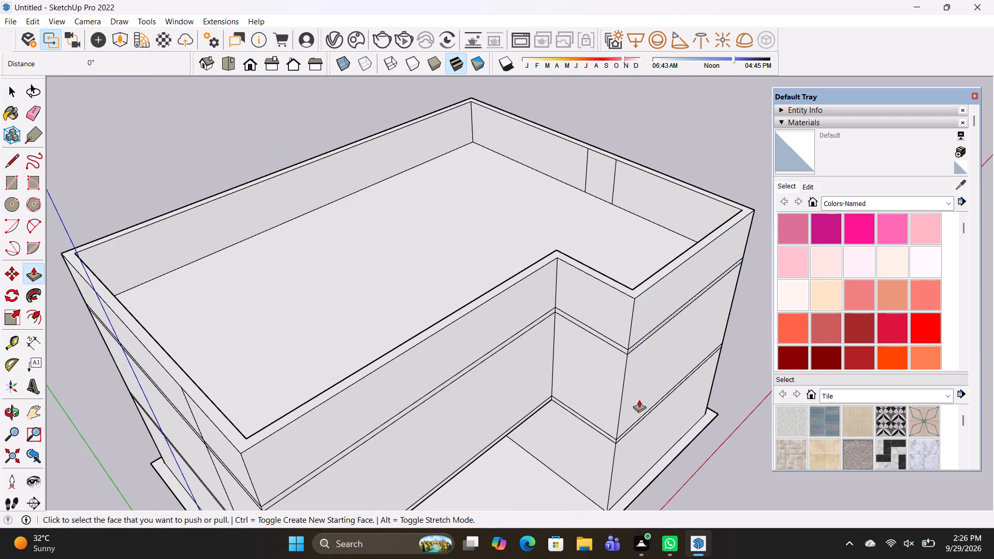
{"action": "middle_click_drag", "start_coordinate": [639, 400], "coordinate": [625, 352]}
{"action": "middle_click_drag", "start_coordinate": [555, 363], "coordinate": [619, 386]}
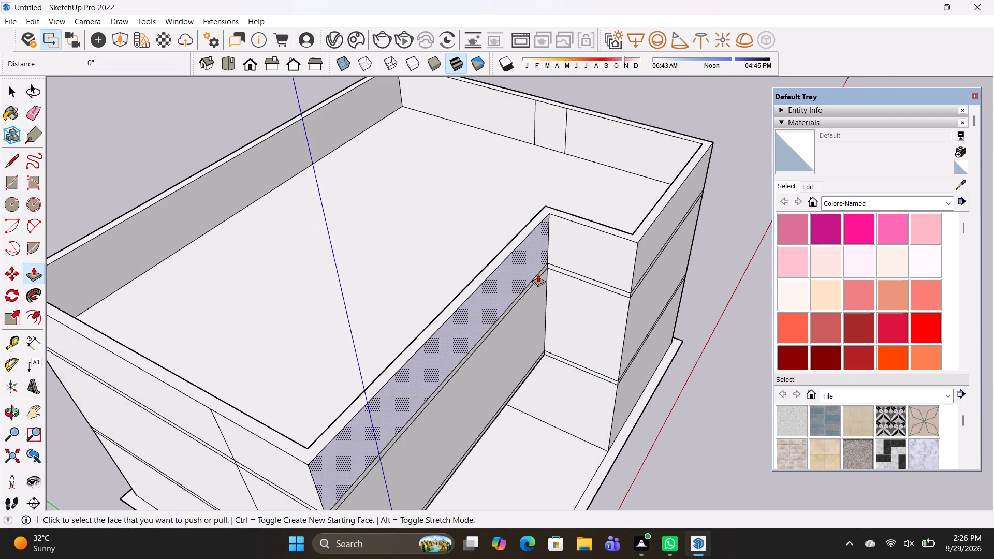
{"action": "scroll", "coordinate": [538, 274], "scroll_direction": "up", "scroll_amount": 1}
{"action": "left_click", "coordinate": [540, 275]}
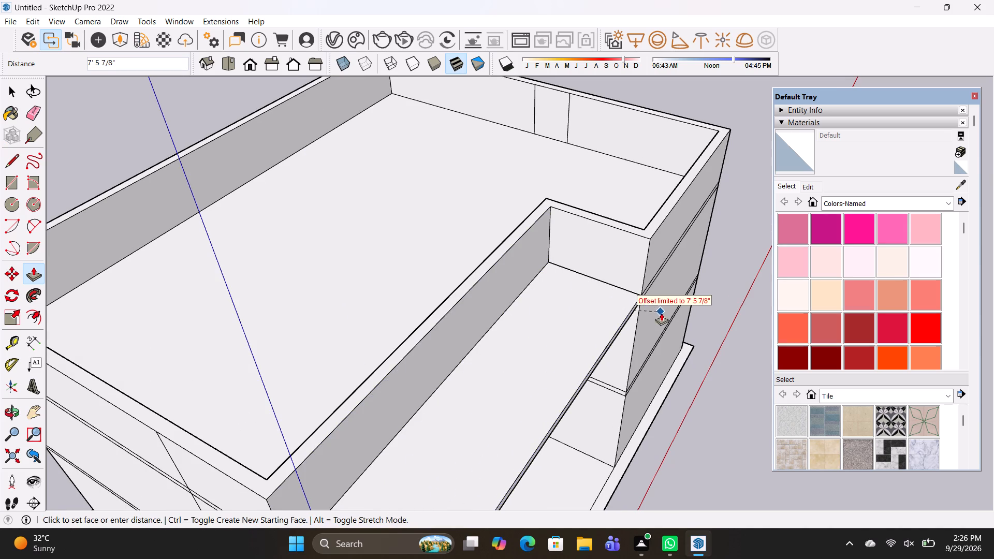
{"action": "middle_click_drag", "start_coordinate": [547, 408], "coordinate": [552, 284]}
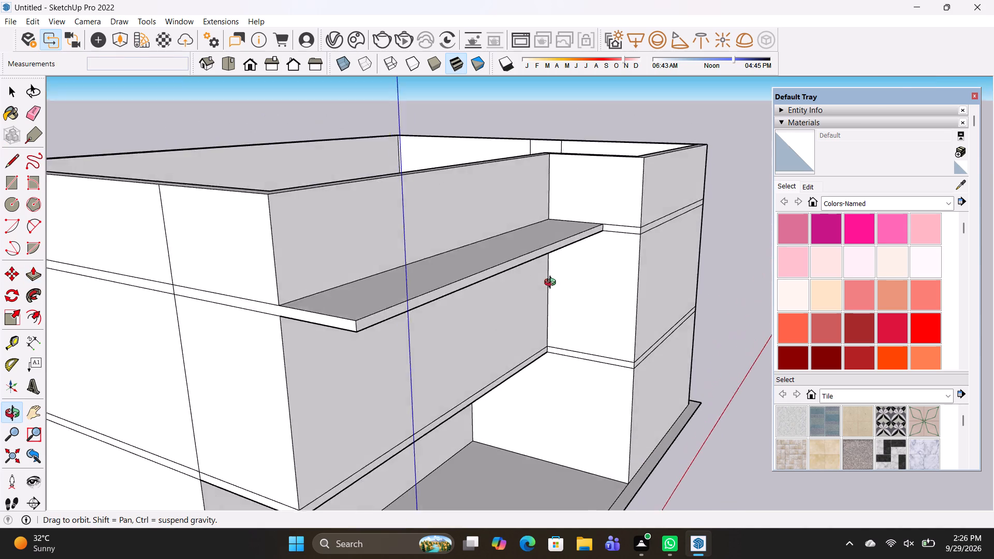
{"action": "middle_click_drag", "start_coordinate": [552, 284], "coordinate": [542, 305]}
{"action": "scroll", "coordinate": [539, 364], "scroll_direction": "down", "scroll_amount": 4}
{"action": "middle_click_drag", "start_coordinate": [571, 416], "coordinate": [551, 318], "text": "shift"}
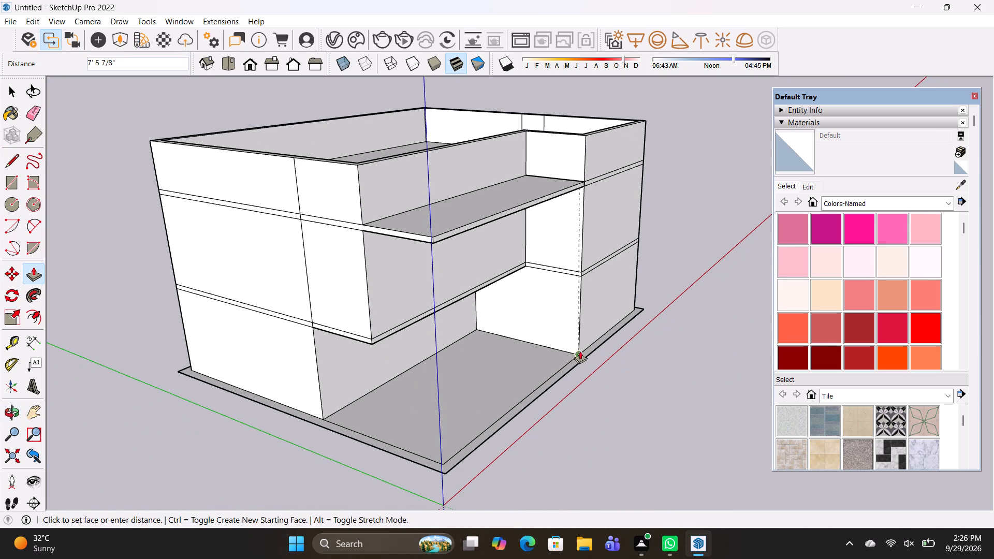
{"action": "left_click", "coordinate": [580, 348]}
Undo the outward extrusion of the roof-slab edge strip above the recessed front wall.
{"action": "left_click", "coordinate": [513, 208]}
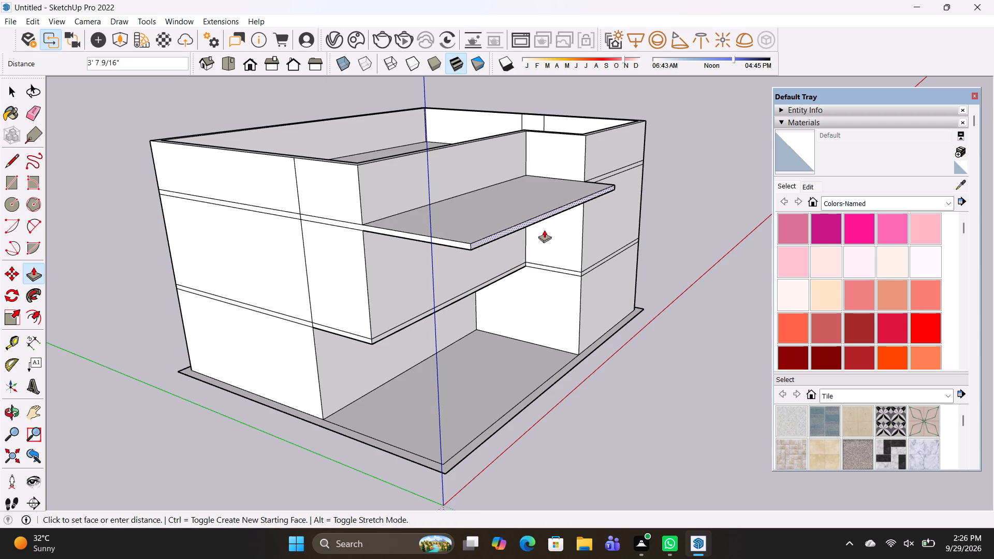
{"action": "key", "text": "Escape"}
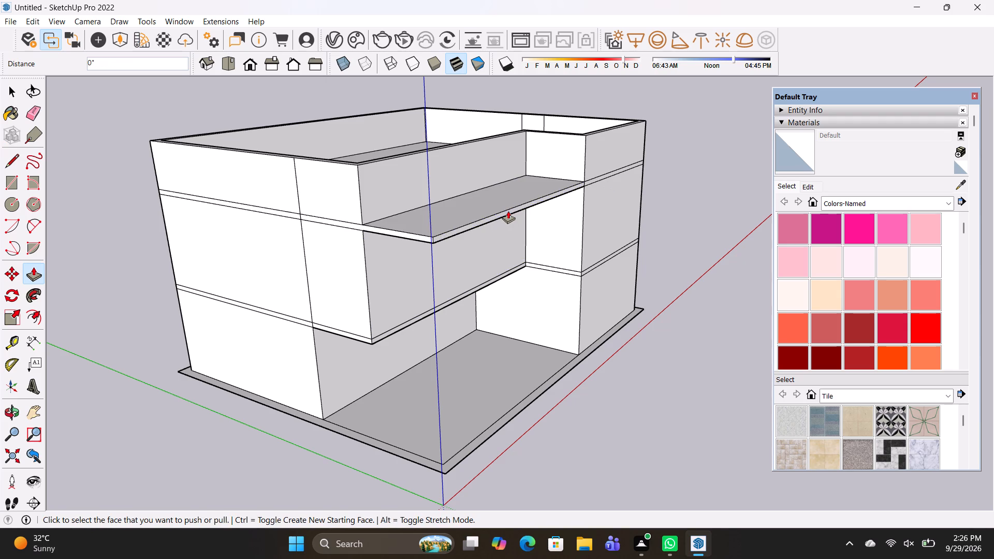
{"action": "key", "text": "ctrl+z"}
Delete the outer and inner upper-floor wall faces on the projecting bay's front, plus the outer face of its return wall.
{"action": "middle_click_drag", "start_coordinate": [458, 281], "coordinate": [368, 260]}
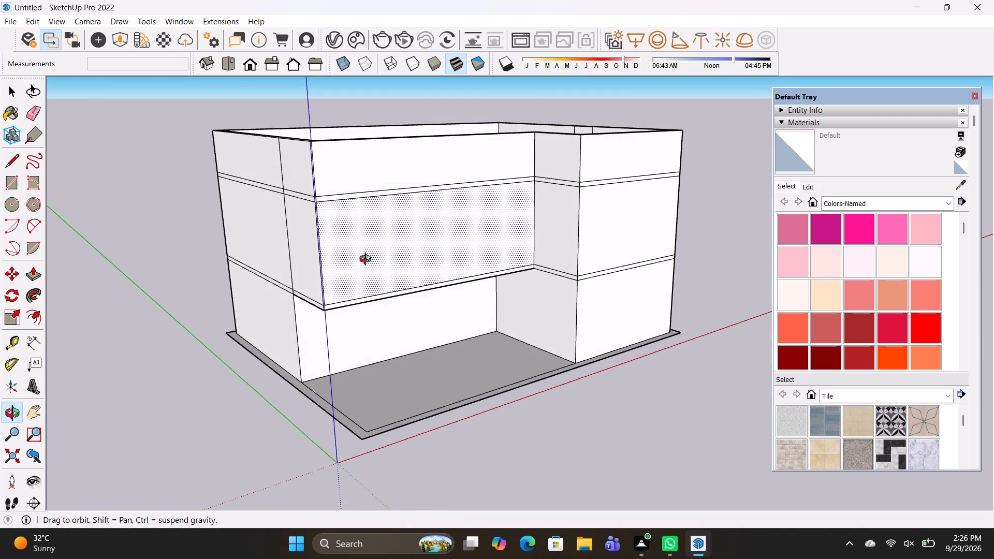
{"action": "middle_click_drag", "start_coordinate": [368, 260], "coordinate": [368, 259]}
{"action": "middle_click_drag", "start_coordinate": [354, 256], "coordinate": [326, 252]}
{"action": "middle_click_drag", "start_coordinate": [448, 339], "coordinate": [345, 307]}
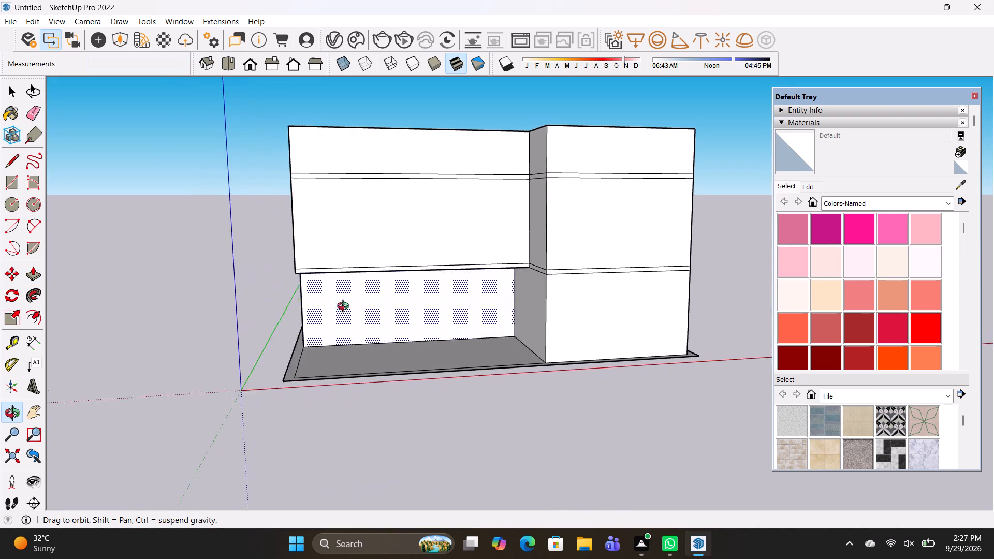
{"action": "middle_click_drag", "start_coordinate": [345, 307], "coordinate": [307, 304]}
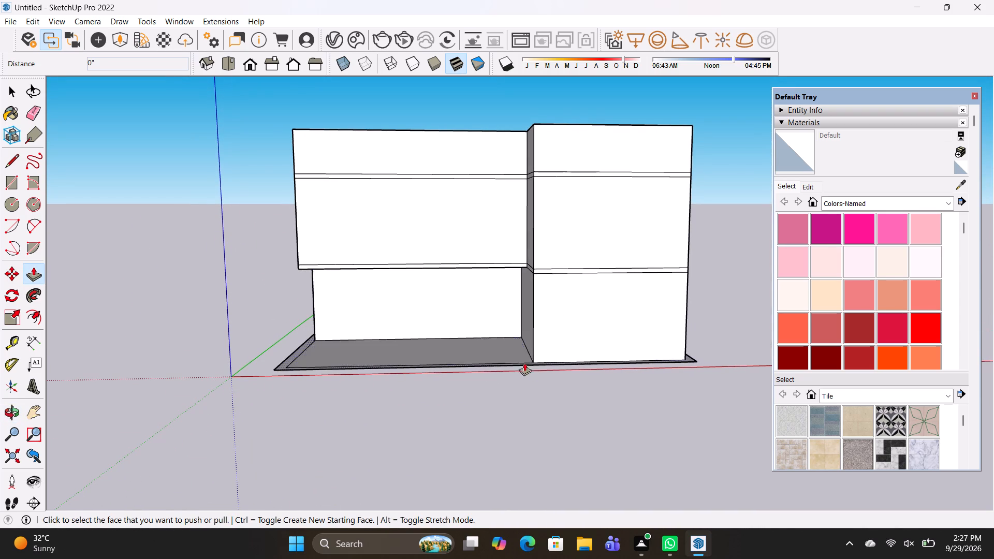
{"action": "middle_click_drag", "start_coordinate": [511, 358], "coordinate": [467, 341]}
{"action": "middle_click_drag", "start_coordinate": [479, 306], "coordinate": [495, 346]}
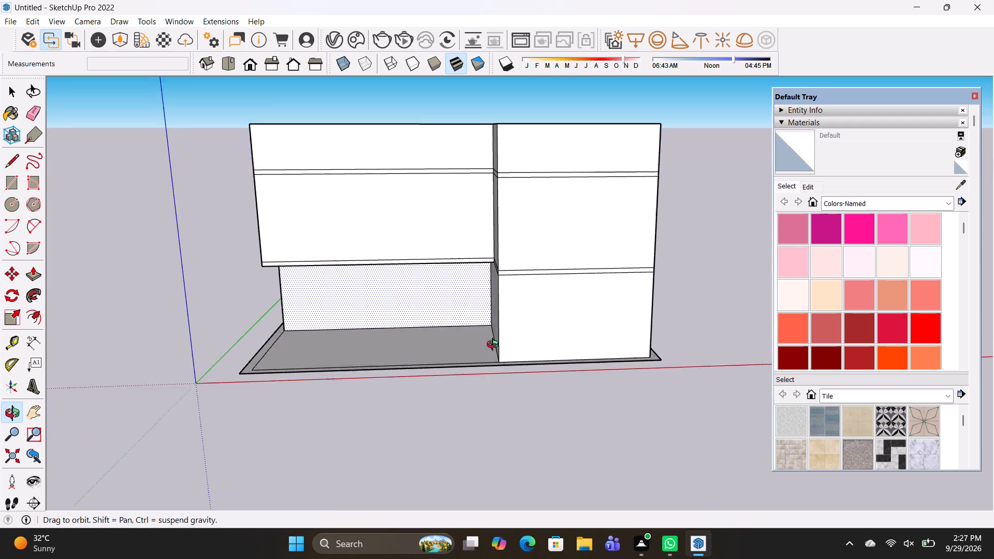
{"action": "middle_click_drag", "start_coordinate": [495, 346], "coordinate": [576, 383]}
{"action": "key", "text": "space"}
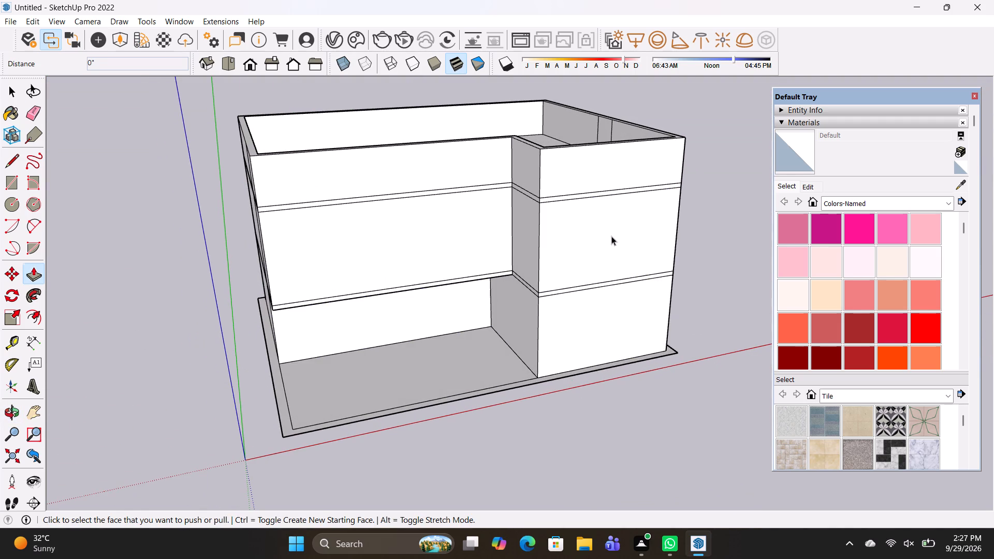
{"action": "left_click", "coordinate": [611, 236]}
{"action": "key", "text": "p"}
{"action": "key", "text": "Delete"}
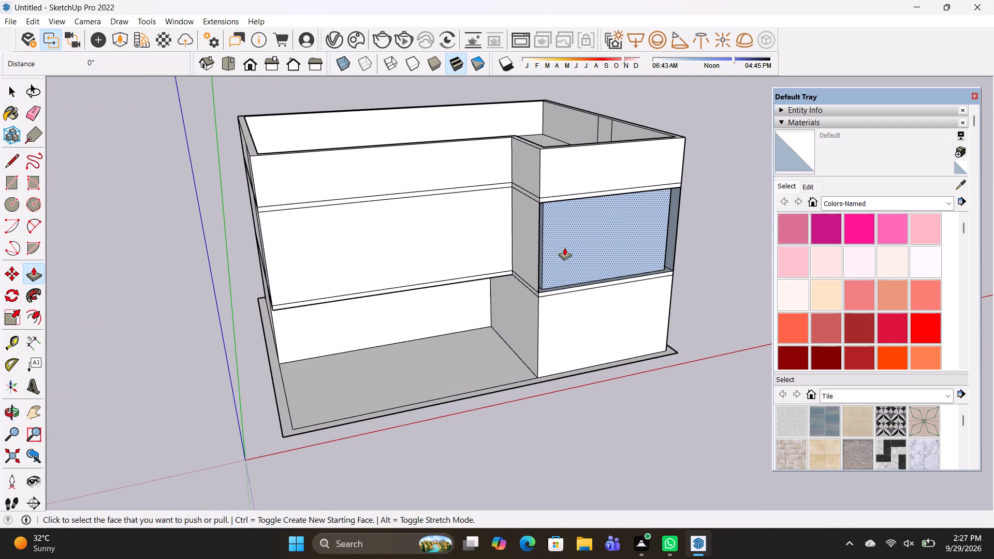
{"action": "left_click", "coordinate": [564, 247]}
{"action": "key", "text": "Delete"}
{"action": "left_click", "coordinate": [525, 261]}
{"action": "key", "text": "Delete"}
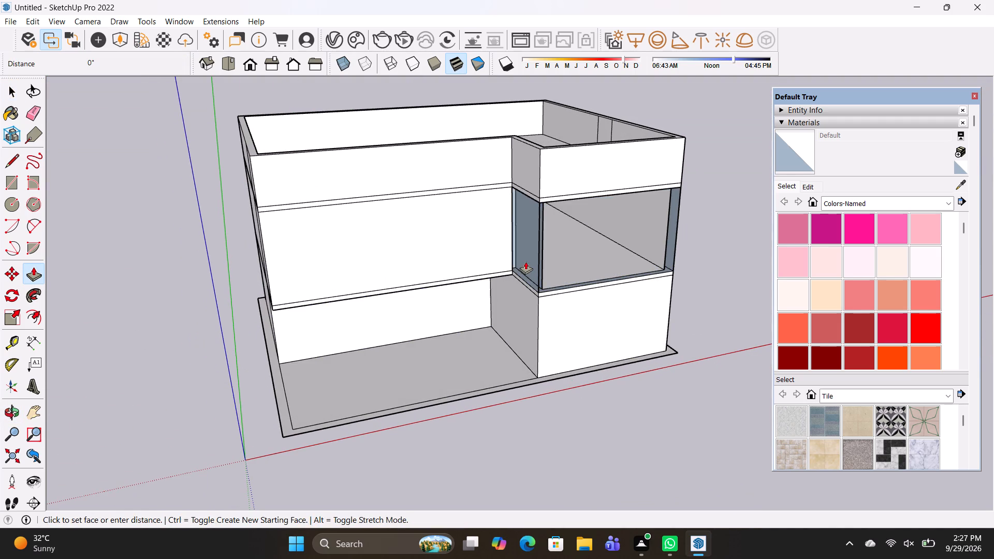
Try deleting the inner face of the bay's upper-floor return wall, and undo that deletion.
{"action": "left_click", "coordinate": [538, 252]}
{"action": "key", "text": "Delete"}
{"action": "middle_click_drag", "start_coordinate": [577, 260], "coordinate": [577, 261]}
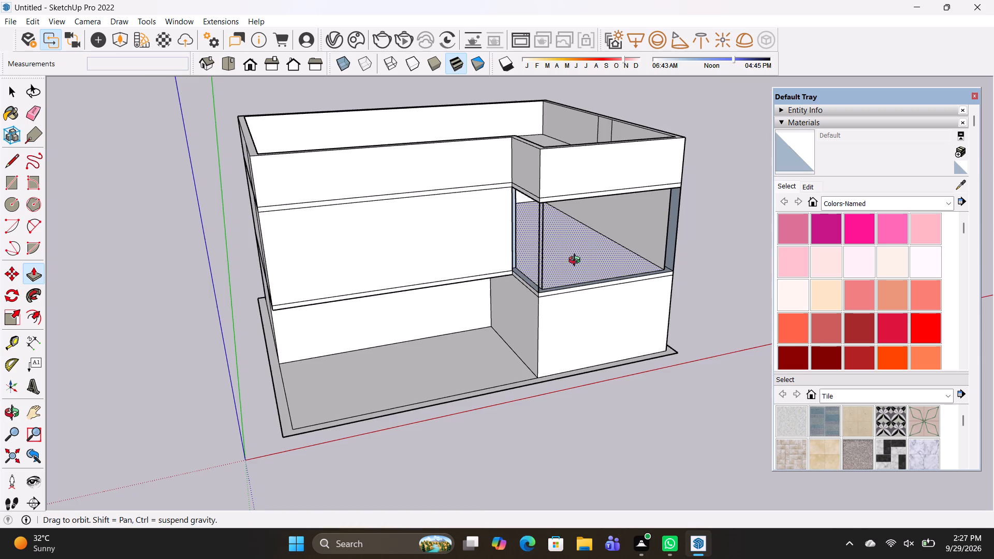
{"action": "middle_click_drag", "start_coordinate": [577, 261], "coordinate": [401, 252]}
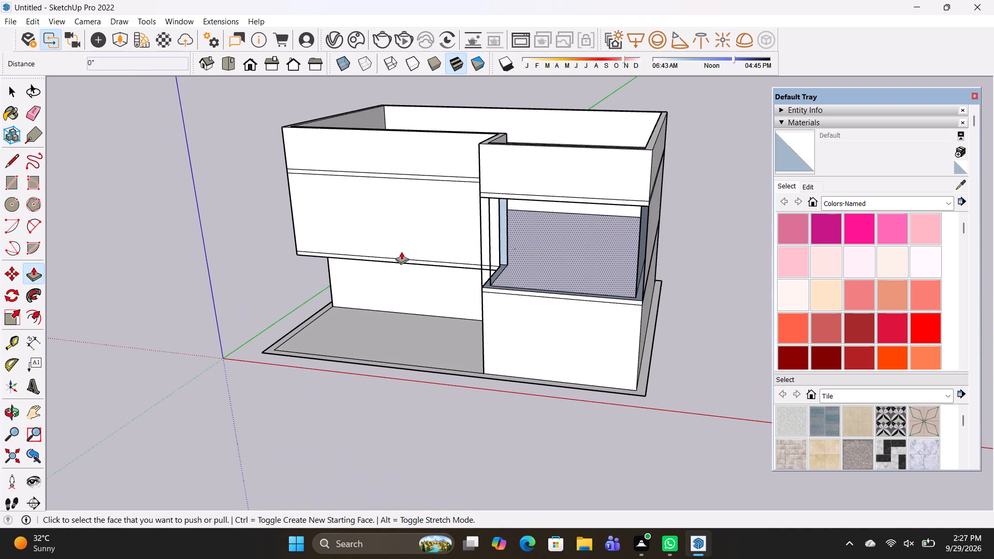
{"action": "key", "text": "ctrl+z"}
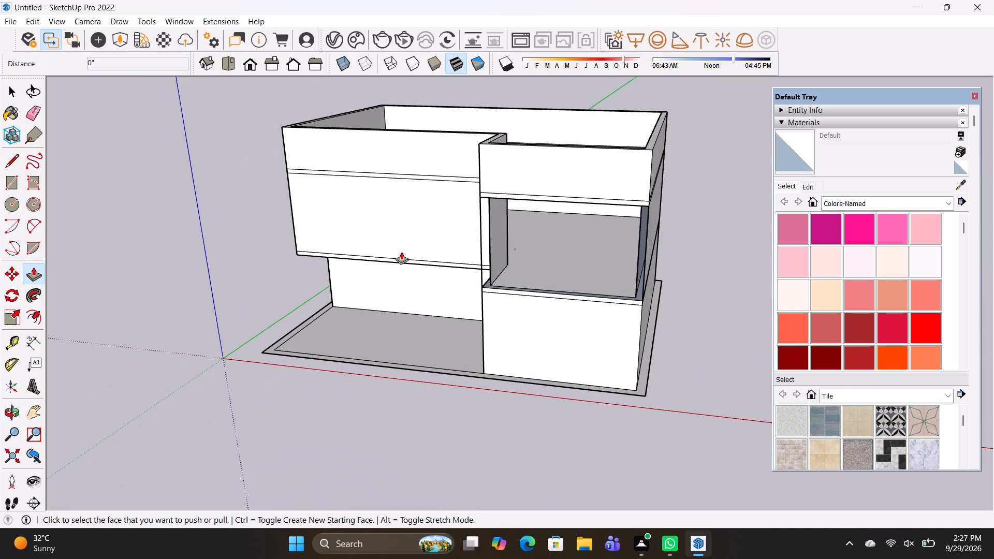
Undo the upper floor, slabs and ground-floor walls, going back to the flat floor plan with its recess outline.
{"action": "key", "text": "ctrl+z"}
{"action": "key", "text": "ctrl+z"}
{"action": "key", "text": "ctrl+z"}
{"action": "key", "text": "ctrl+z"}
{"action": "key", "text": "ctrl+z"}
{"action": "key", "text": "ctrl+z"}
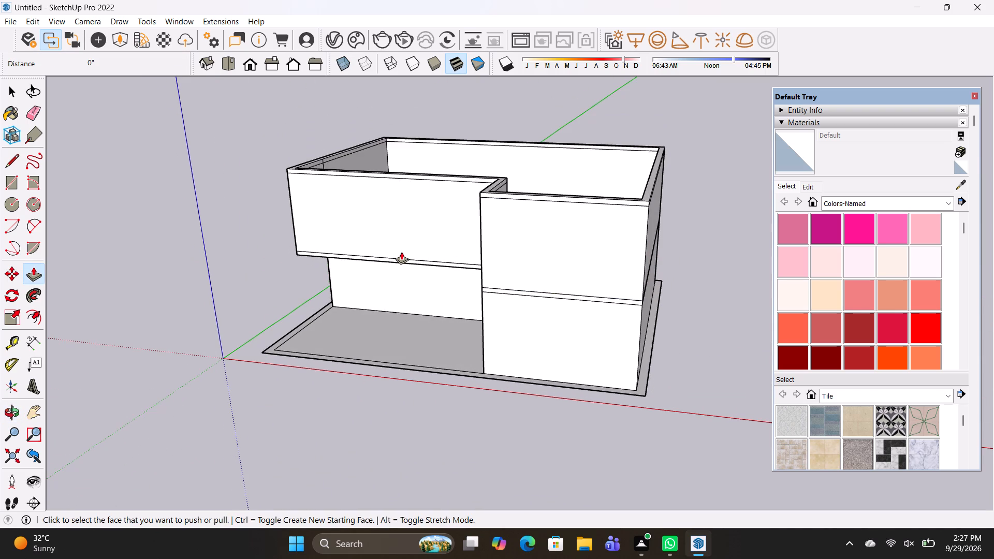
{"action": "key", "text": "ctrl+z"}
{"action": "key", "text": "ctrl+z"}
{"action": "key", "text": "ctrl+z"}
{"action": "key", "text": "ctrl+z"}
{"action": "key", "text": "ctrl+z"}
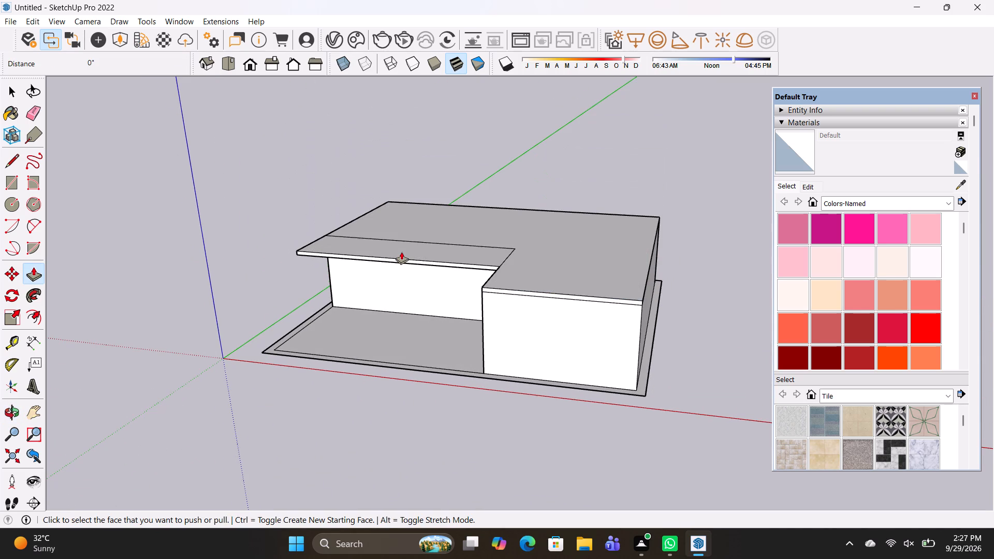
{"action": "key", "text": "ctrl+z"}
{"action": "key", "text": "ctrl+z"}
{"action": "key", "text": "ctrl+z"}
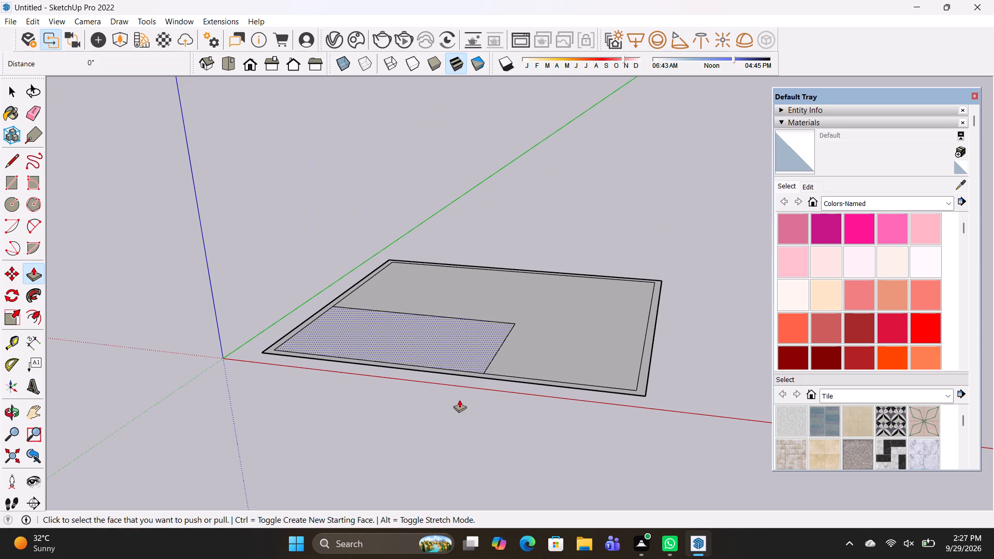
Copy the projecting bay's front edge inward along the side wall line, giving the bay a shallower projection.
{"action": "scroll", "coordinate": [554, 366], "scroll_direction": "up", "scroll_amount": 3}
{"action": "key", "text": "space"}
{"action": "left_click", "coordinate": [555, 387]}
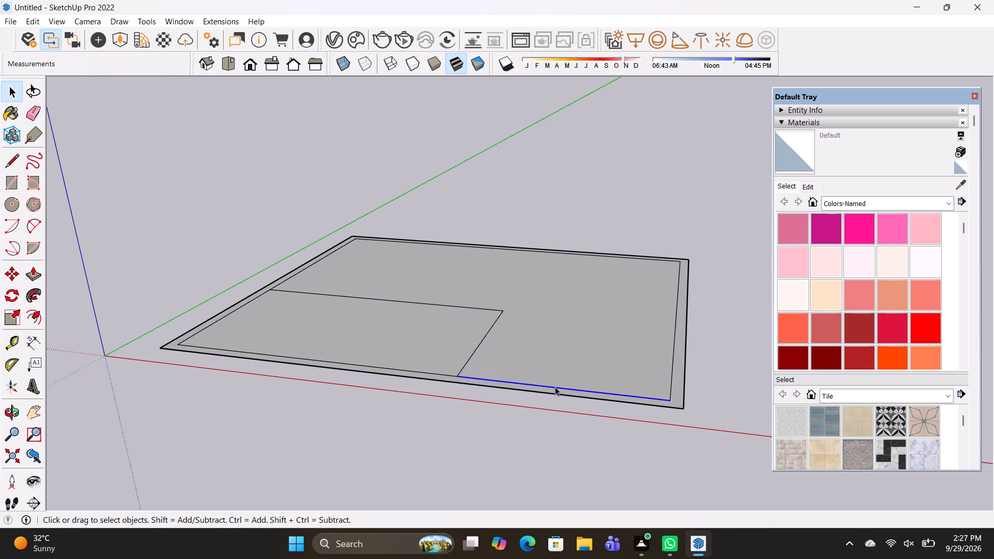
{"action": "key", "text": "m"}
{"action": "left_click", "coordinate": [673, 400]}
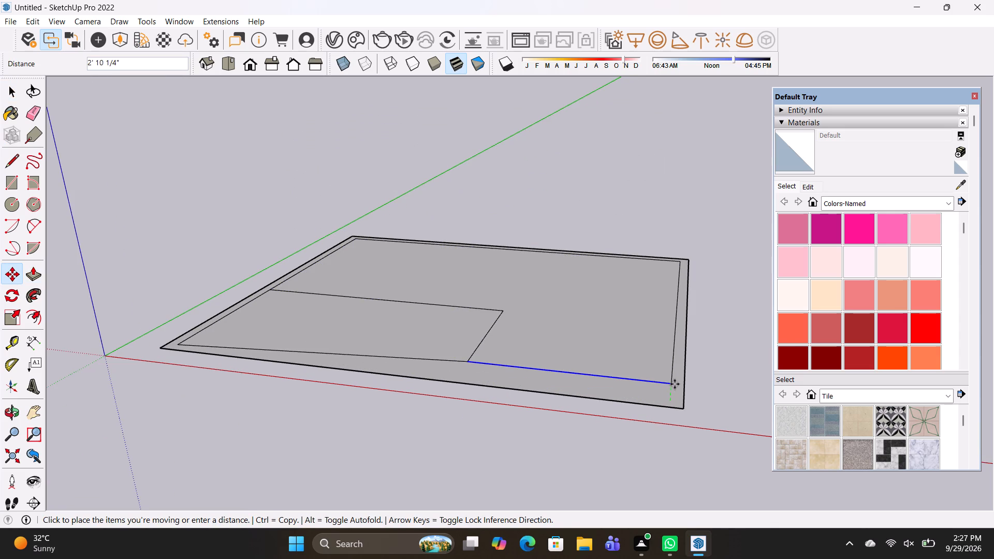
{"action": "left_click", "coordinate": [677, 357]}
Erase the leftover bay side edge between the copied front line and the original inner front line.
{"action": "middle_click_drag", "start_coordinate": [508, 385], "coordinate": [641, 434]}
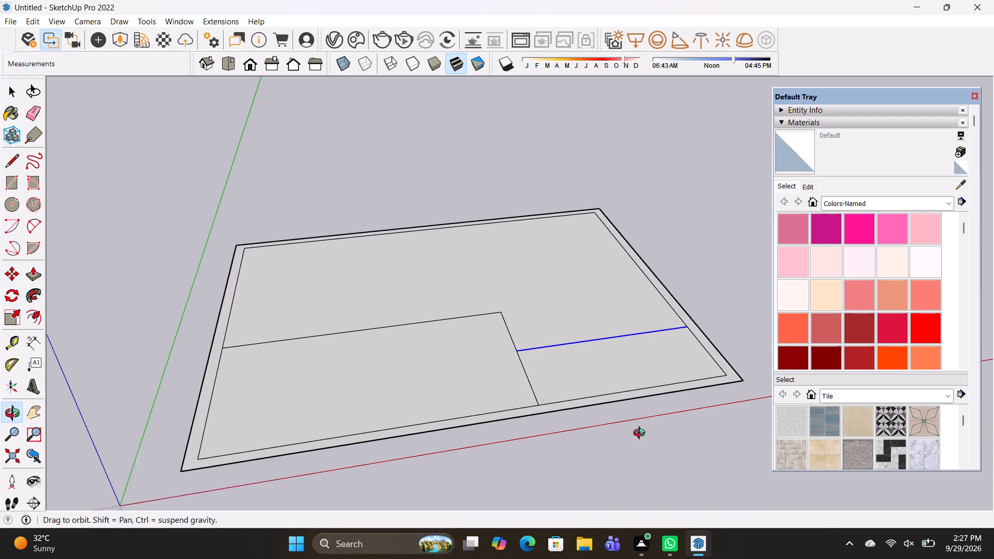
{"action": "middle_click_drag", "start_coordinate": [641, 434], "coordinate": [646, 434]}
{"action": "key", "text": "space"}
{"action": "key", "text": "space"}
{"action": "key", "text": "e"}
{"action": "left_click_drag", "start_coordinate": [540, 376], "coordinate": [508, 387]}
{"action": "key", "text": "space"}
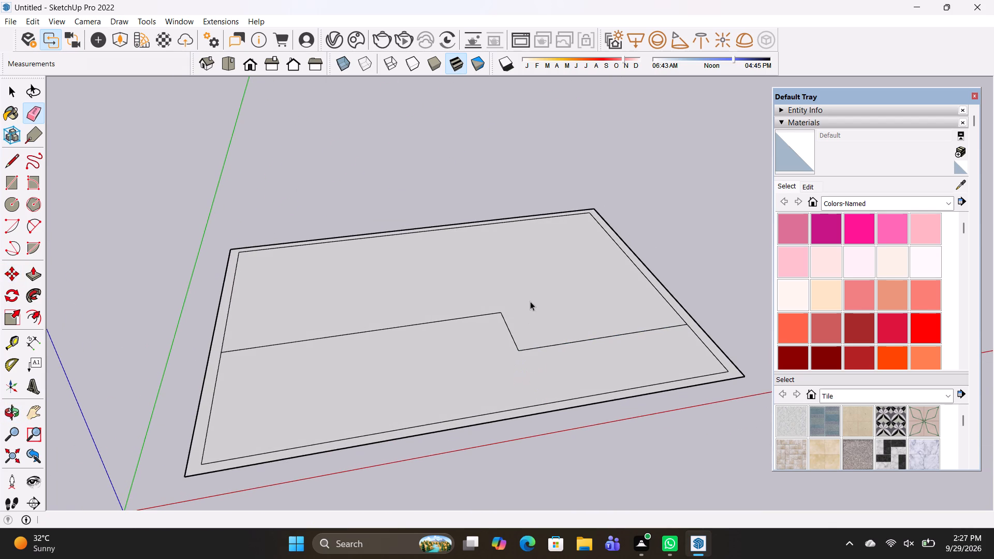
Offset the outline of the rear stepped floor face inward by 9" for the wall thickness.
{"action": "left_click", "coordinate": [530, 301]}
{"action": "key", "text": "o"}
{"action": "key", "text": "f"}
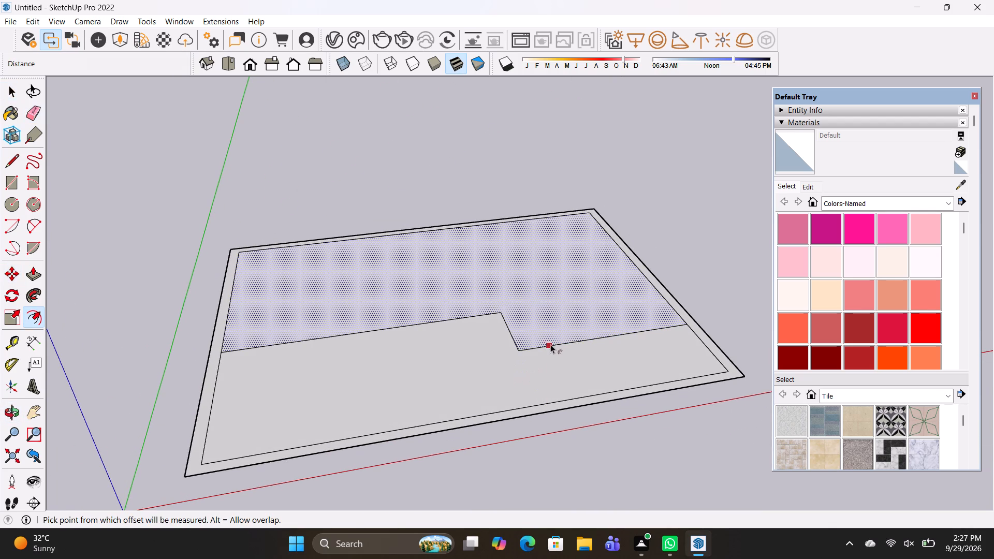
{"action": "left_click", "coordinate": [552, 346]}
{"action": "type", "text": "9\""}
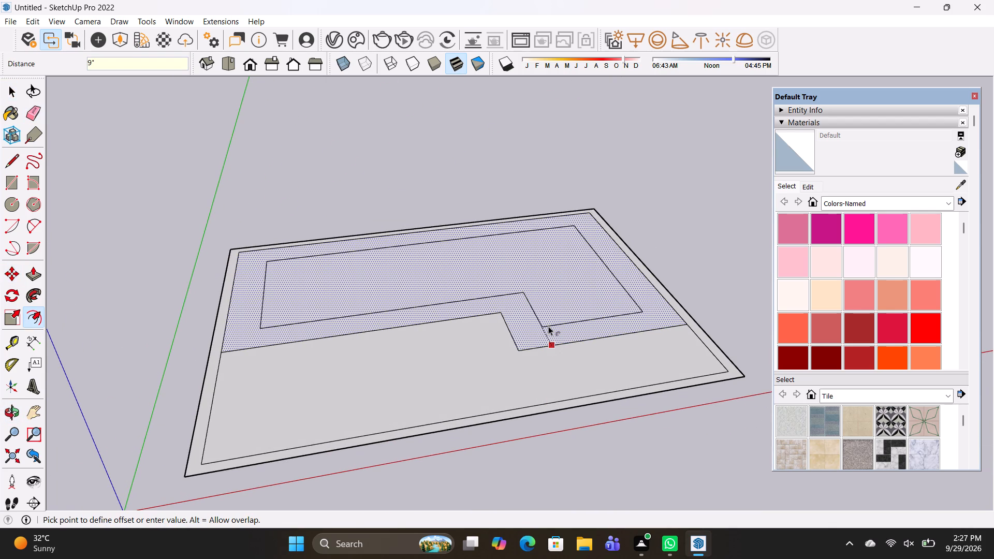
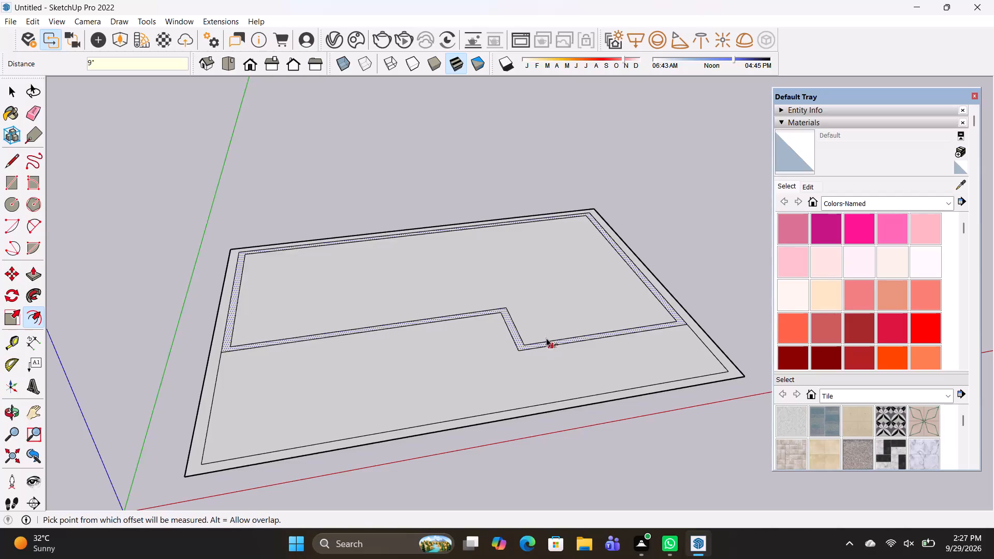
Push/Pull the 9" wall outline of the rear stepped floor up 10' to form the ground-floor walls.
{"action": "key", "text": "p"}
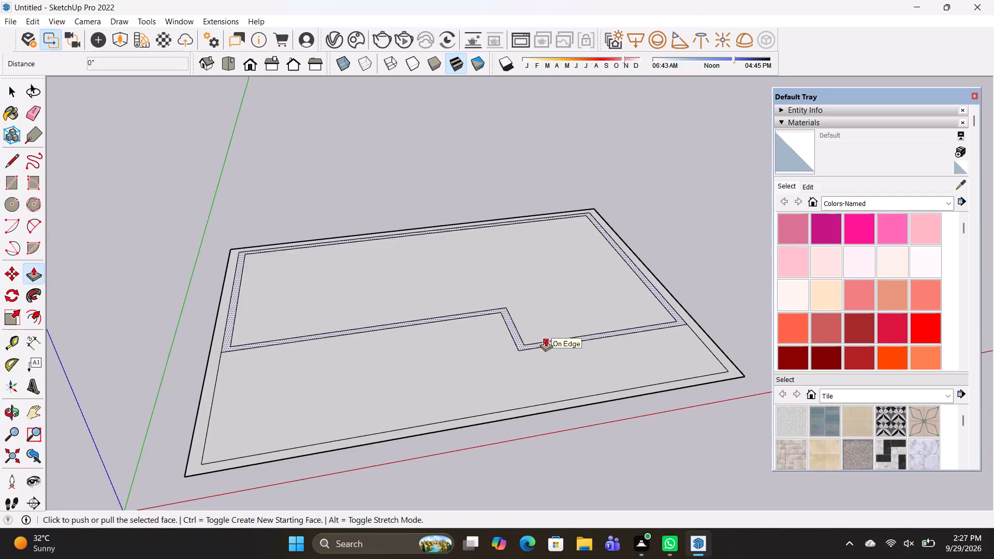
{"action": "left_click", "coordinate": [227, 337]}
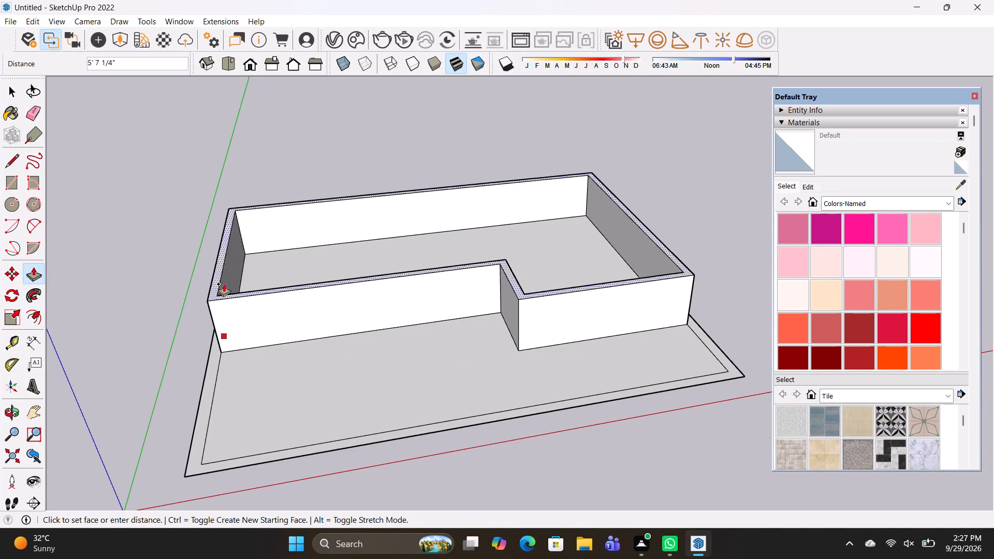
{"action": "type", "text": "10'"}
{"action": "key", "text": "Return"}
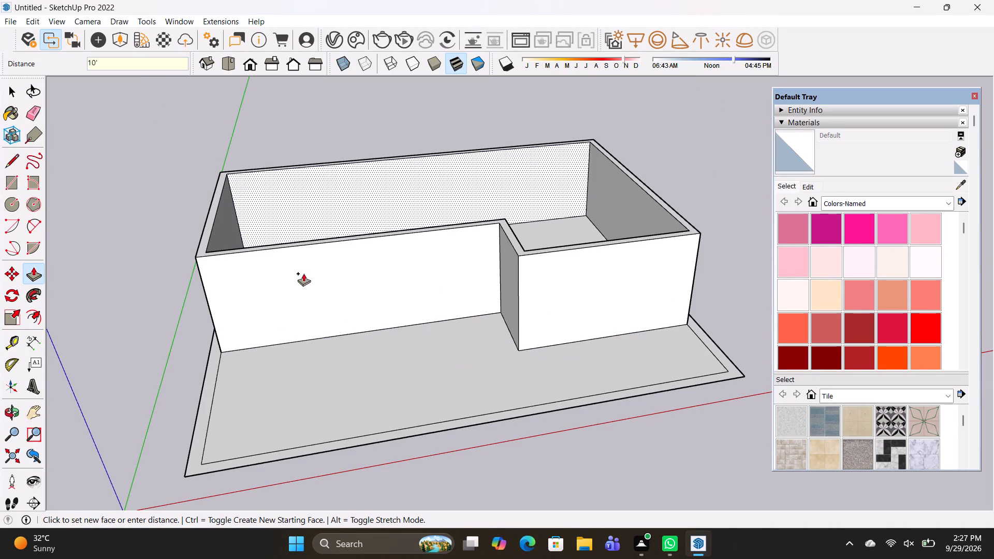
Extrude the top face of the ground-floor walls up 6" as a separate slab-edge band.
{"action": "middle_click_drag", "start_coordinate": [298, 287], "coordinate": [211, 411]}
{"action": "key", "text": "space"}
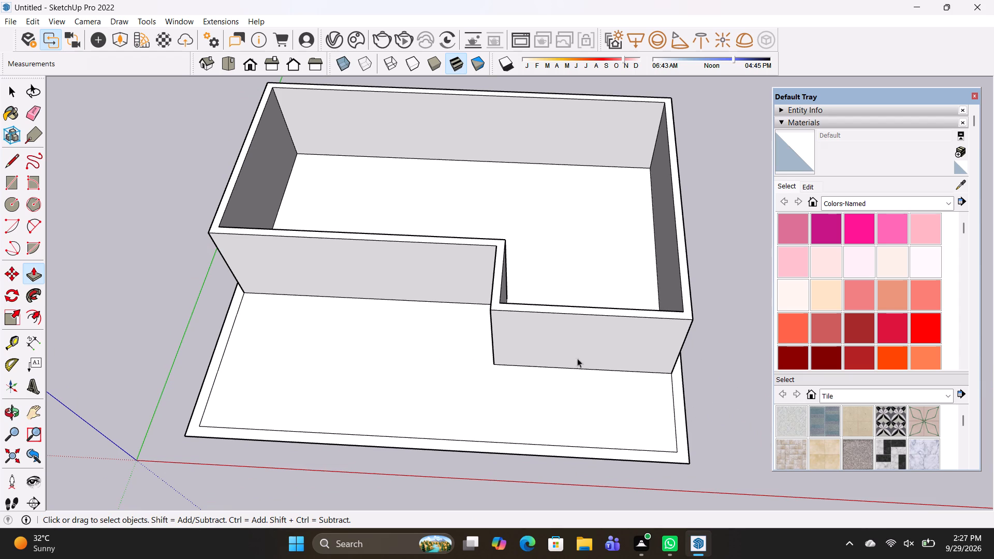
{"action": "key", "text": "p"}
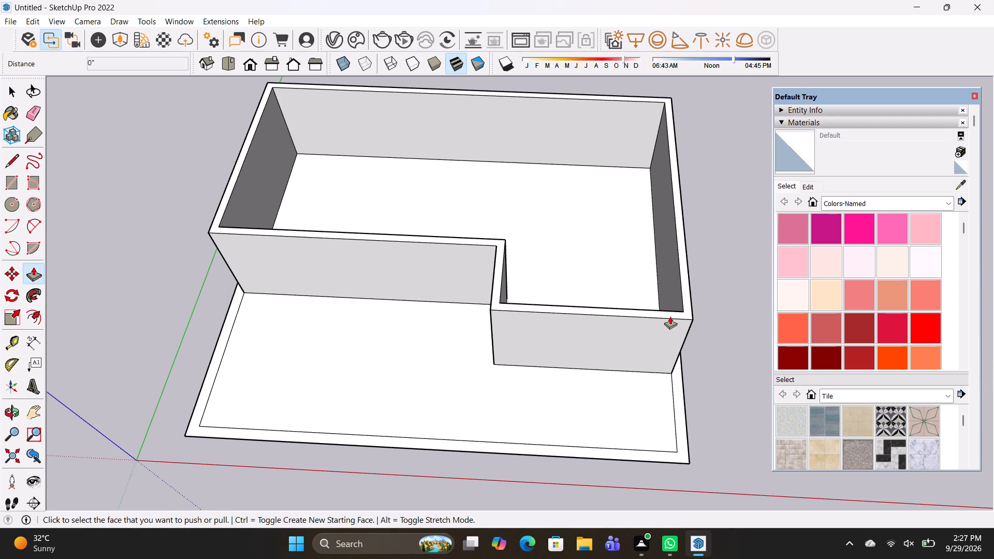
{"action": "left_click", "coordinate": [670, 315]}
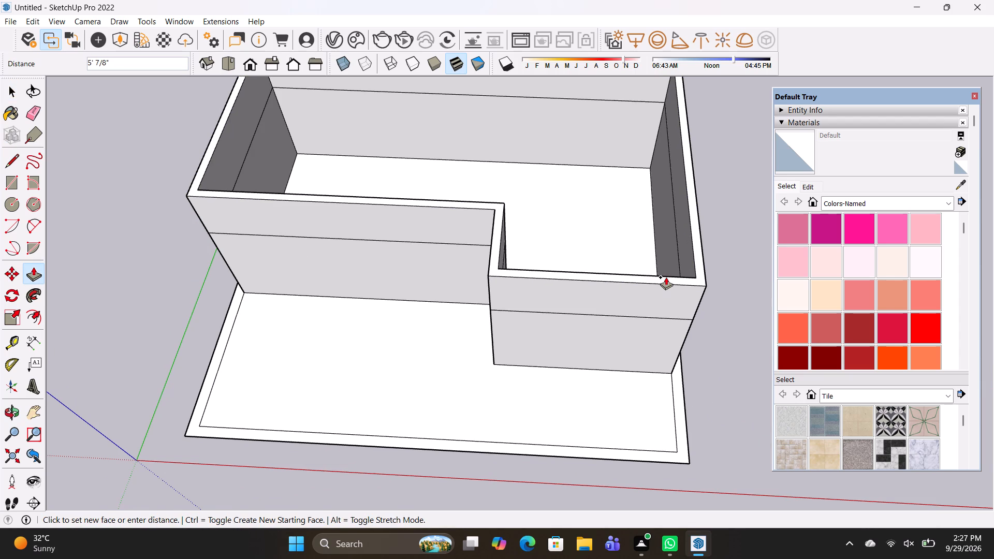
{"action": "type", "text": "6\""}
{"action": "key", "text": "Return"}
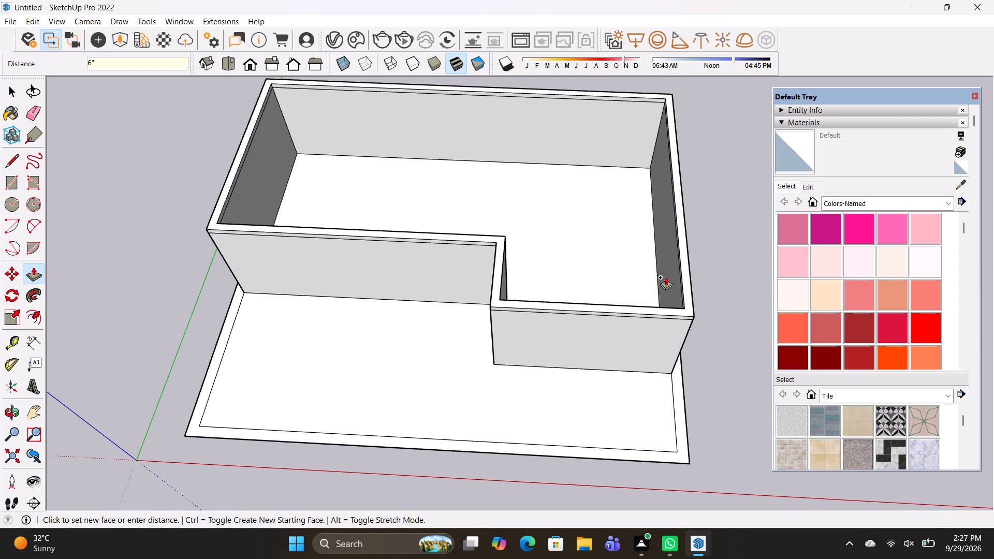
Draw a line along the inner top edge of the side wall to close the opening with a first-floor slab face.
{"action": "key", "text": "l"}
{"action": "scroll", "coordinate": [678, 258], "scroll_direction": "up", "scroll_amount": 6}
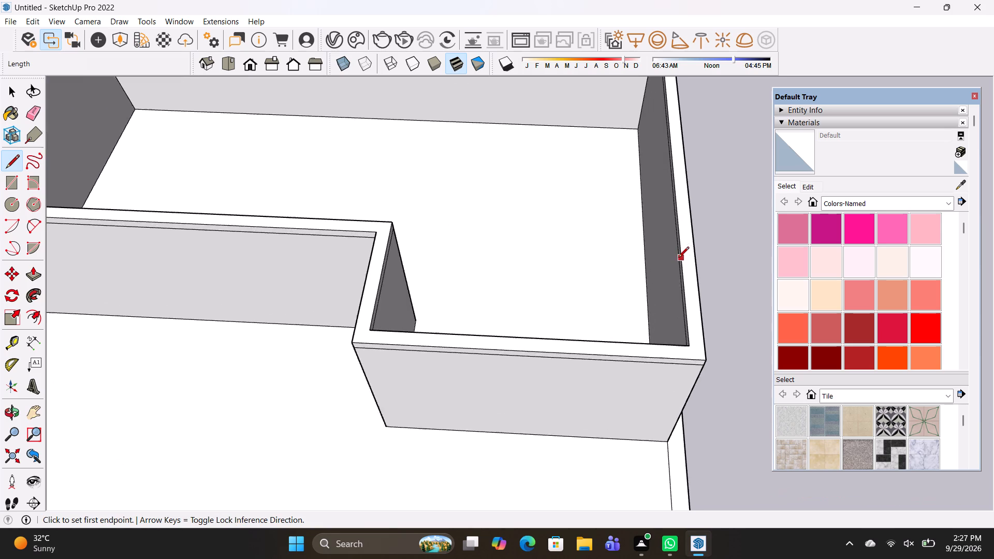
{"action": "scroll", "coordinate": [678, 258], "scroll_direction": "up", "scroll_amount": 2}
{"action": "left_click", "coordinate": [684, 258]}
{"action": "left_click", "coordinate": [685, 234]}
{"action": "key", "text": "space"}
Push/Pull the wall outline on top of the first-floor slab up 10' to form the upper-floor walls.
{"action": "scroll", "coordinate": [691, 333], "scroll_direction": "down", "scroll_amount": 3}
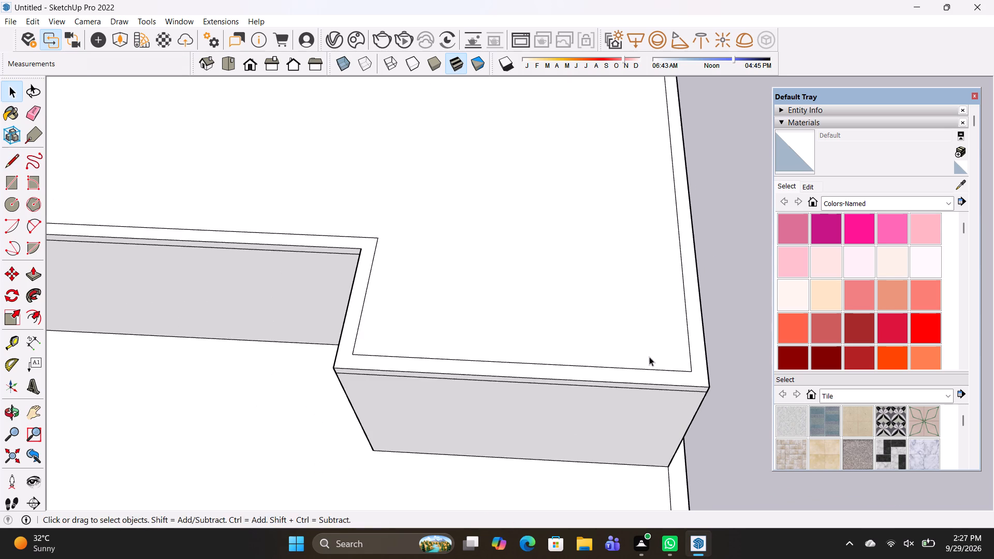
{"action": "middle_click_drag", "start_coordinate": [595, 370], "coordinate": [590, 275]}
{"action": "left_click", "coordinate": [604, 321]}
{"action": "key", "text": "p"}
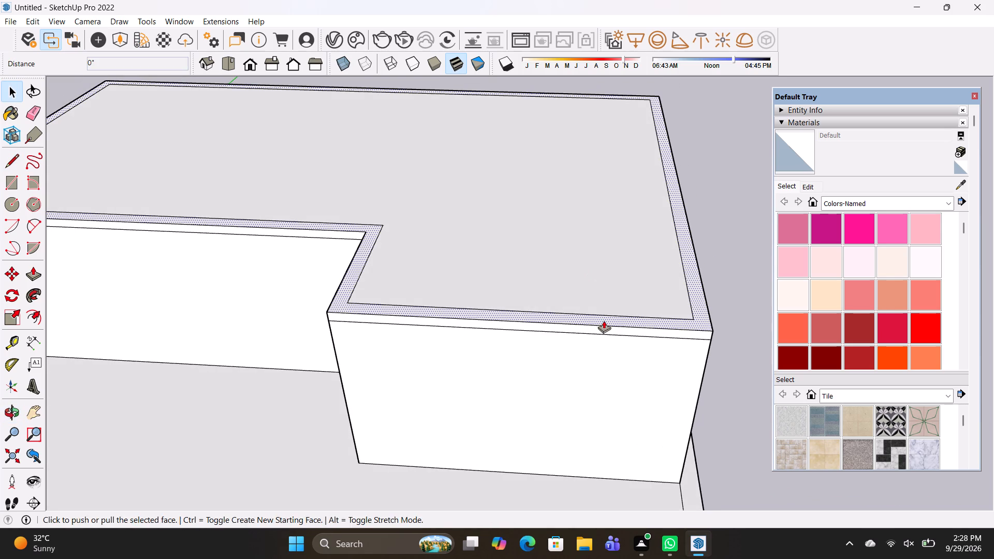
{"action": "left_click", "coordinate": [604, 320]}
{"action": "scroll", "coordinate": [625, 234], "scroll_direction": "down", "scroll_amount": 3}
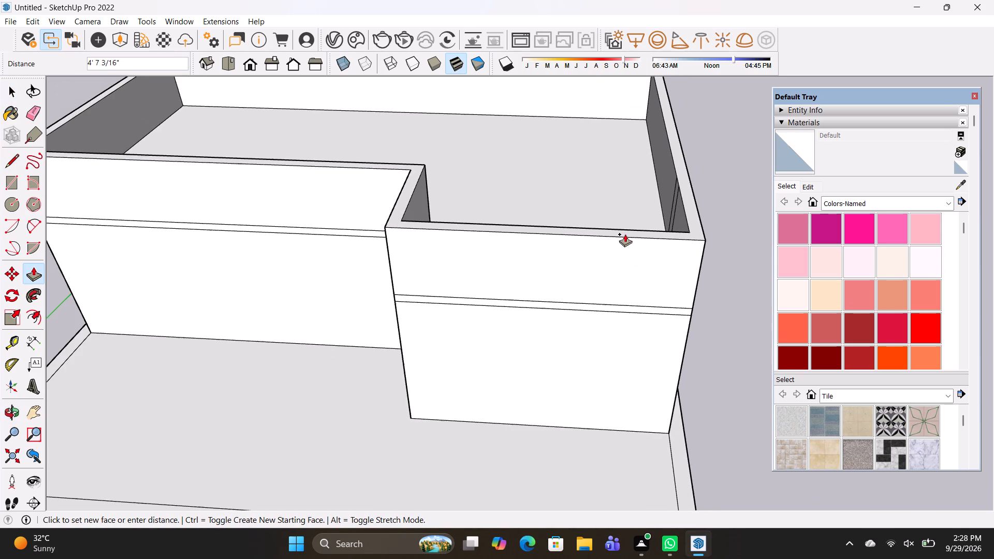
{"action": "type", "text": "10'"}
{"action": "key", "text": "Return"}
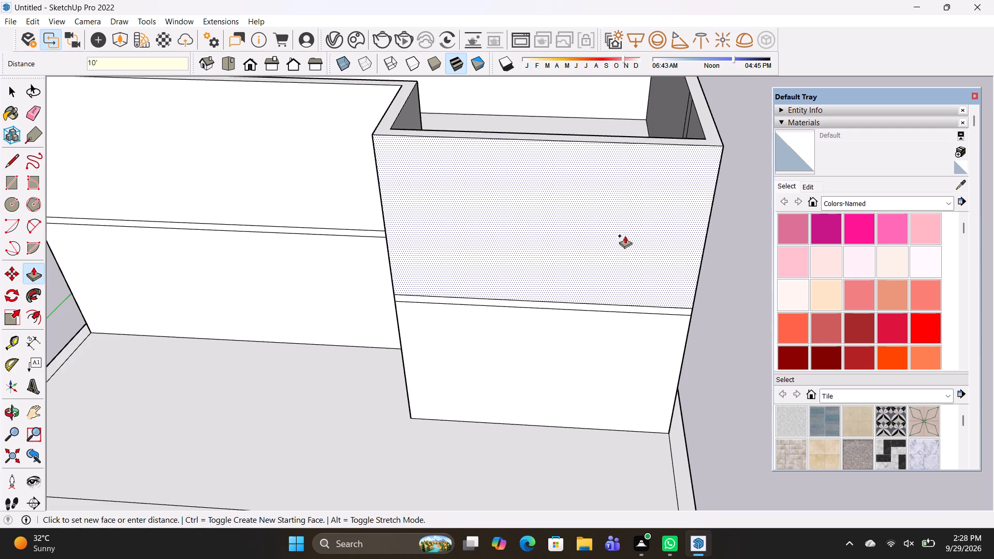
Draw a line along the inner top edge of the upper side wall to close the top with a roof face.
{"action": "scroll", "coordinate": [625, 249], "scroll_direction": "down", "scroll_amount": 4}
{"action": "middle_click_drag", "start_coordinate": [633, 360], "coordinate": [637, 448], "text": "shift"}
{"action": "middle_click", "coordinate": [638, 456], "text": "shift"}
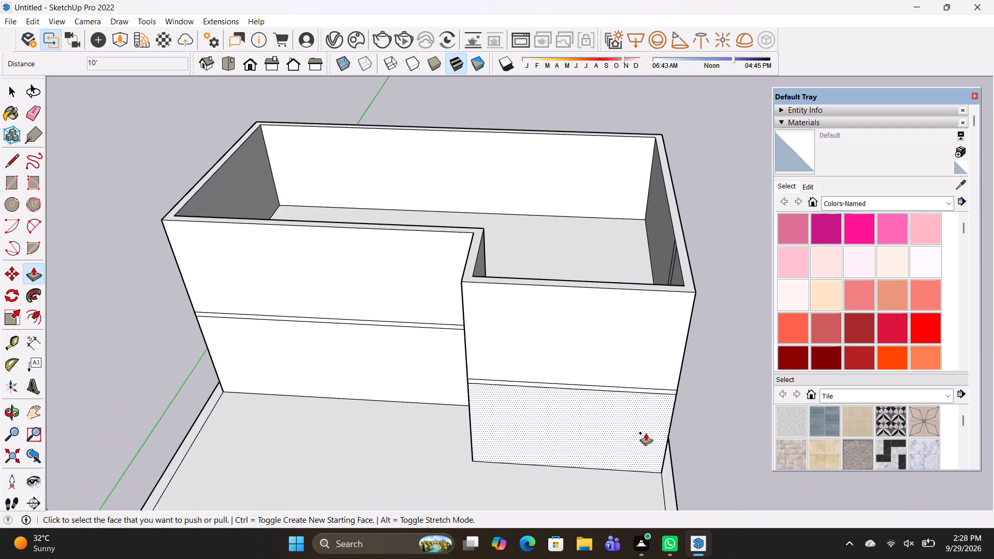
{"action": "key", "text": "l"}
{"action": "scroll", "coordinate": [680, 249], "scroll_direction": "up", "scroll_amount": 3}
{"action": "left_click", "coordinate": [679, 251]}
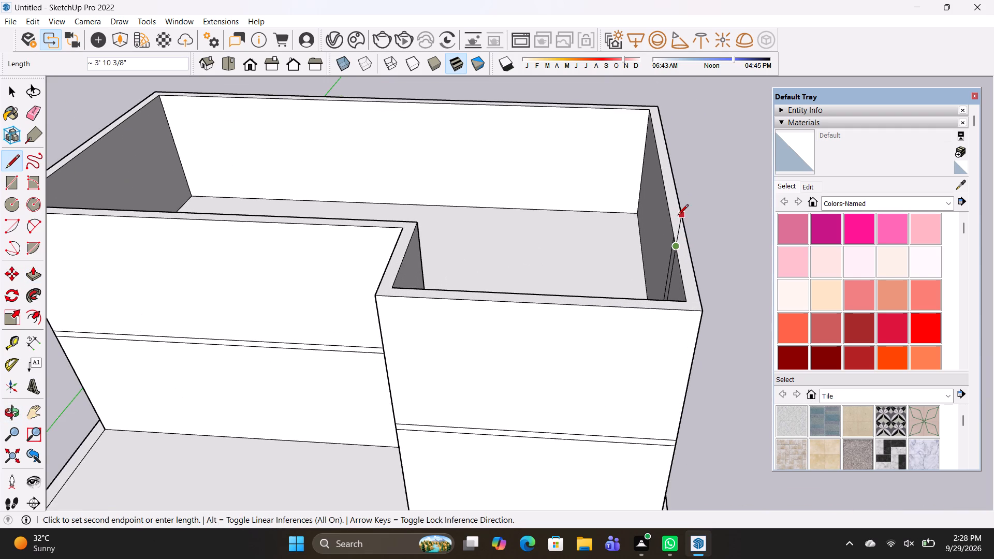
{"action": "left_click", "coordinate": [670, 227]}
Extrude the wall outline around the roof face up 6" for the roof slab edge.
{"action": "key", "text": "p"}
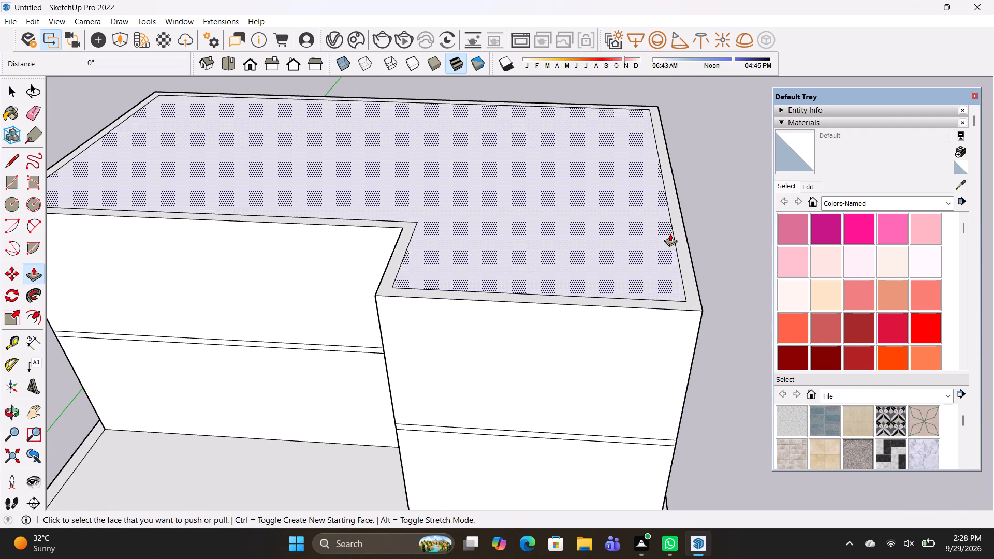
{"action": "left_click", "coordinate": [682, 249]}
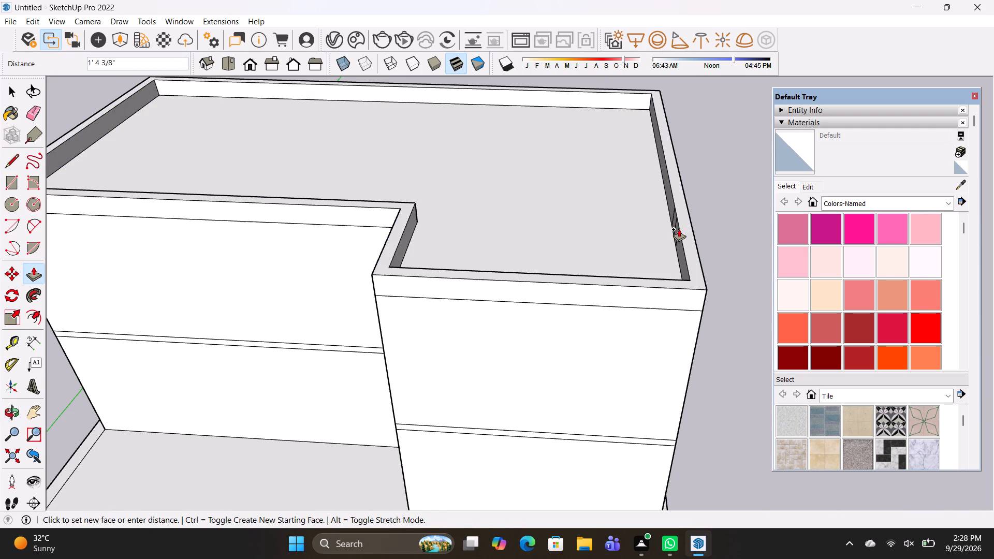
{"action": "type", "text": "6\""}
{"action": "key", "text": "Return"}
Push/Pull the wall outline above the roof slab edge up 5' to form the parapet.
{"action": "scroll", "coordinate": [684, 240], "scroll_direction": "down", "scroll_amount": 4}
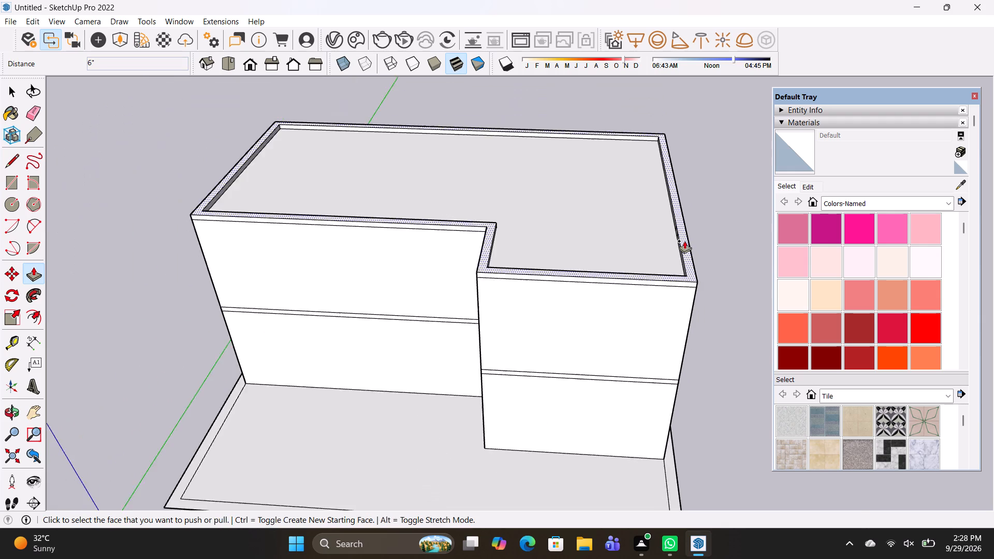
{"action": "scroll", "coordinate": [684, 241], "scroll_direction": "down", "scroll_amount": 3}
{"action": "middle_click_drag", "start_coordinate": [661, 339], "coordinate": [662, 198]}
{"action": "scroll", "coordinate": [660, 234], "scroll_direction": "up", "scroll_amount": 2}
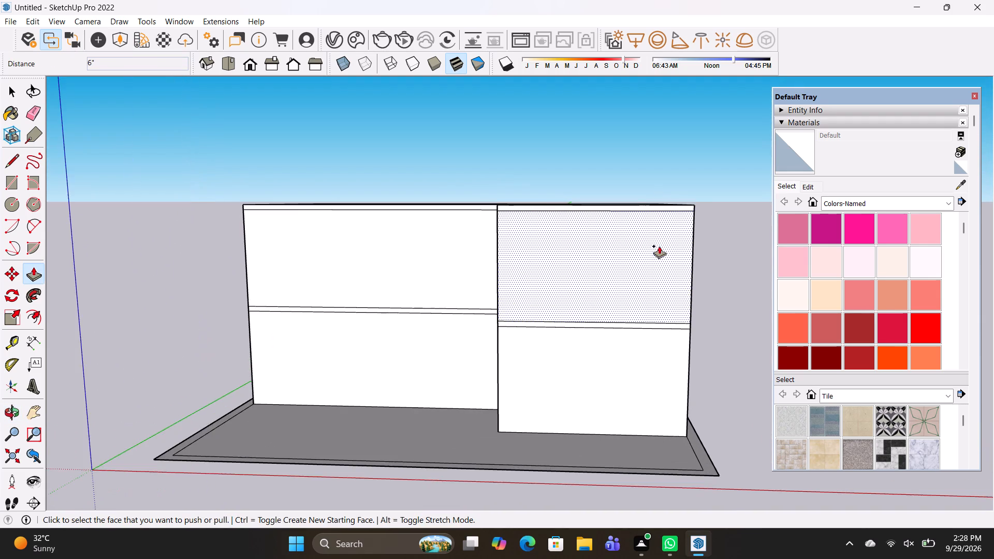
{"action": "middle_click_drag", "start_coordinate": [657, 255], "coordinate": [574, 470]}
{"action": "scroll", "coordinate": [647, 351], "scroll_direction": "up", "scroll_amount": 3}
{"action": "left_click", "coordinate": [660, 360]}
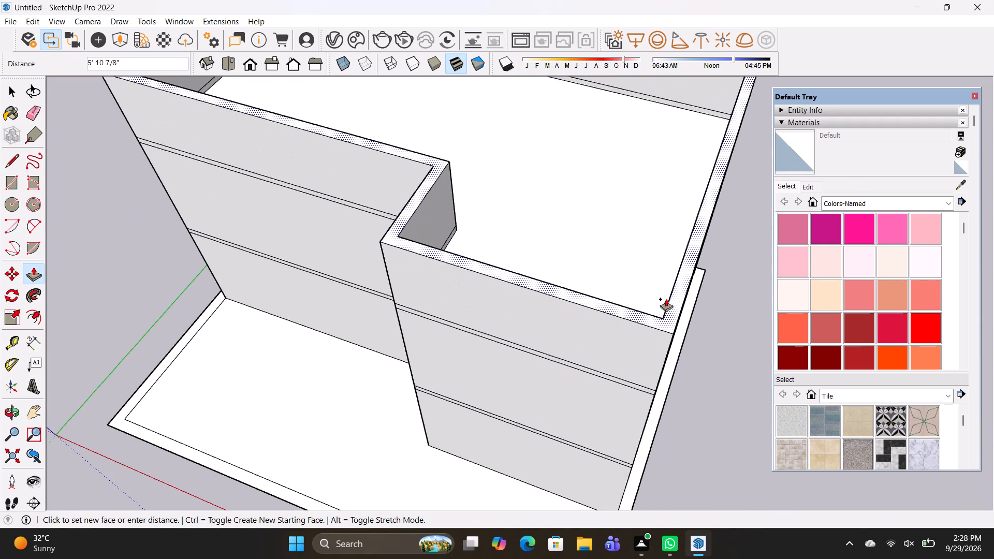
{"action": "type", "text": "5'"}
{"action": "key", "text": "Return"}
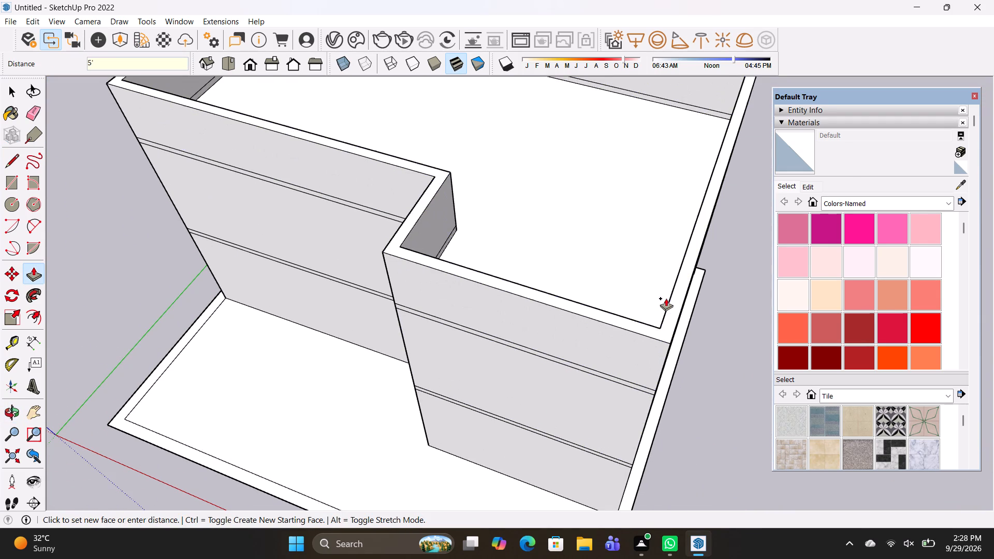
Erase the leftover short vertical edges on the inner side face of the parapet and the slab band below it.
{"action": "middle_click_drag", "start_coordinate": [496, 439], "coordinate": [732, 323]}
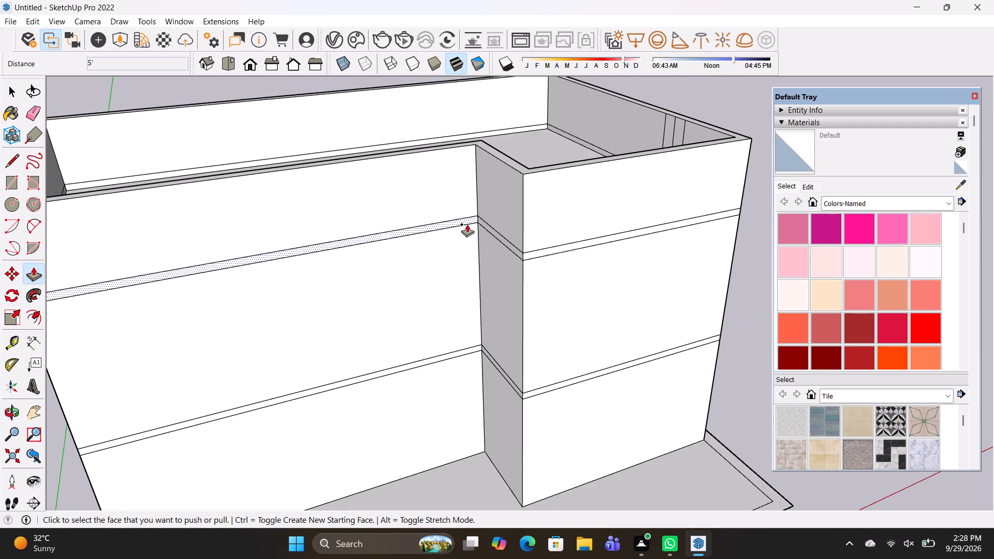
{"action": "middle_click_drag", "start_coordinate": [577, 311], "coordinate": [546, 262]}
{"action": "scroll", "coordinate": [571, 306], "scroll_direction": "down", "scroll_amount": 6}
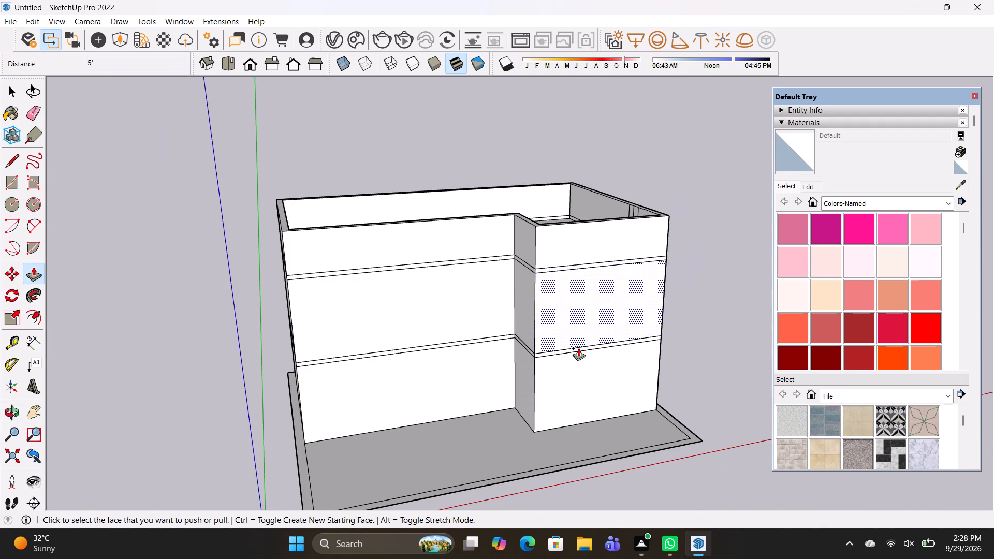
{"action": "middle_click", "coordinate": [586, 351]}
{"action": "key", "text": "e"}
{"action": "scroll", "coordinate": [627, 201], "scroll_direction": "up", "scroll_amount": 3}
{"action": "middle_click_drag", "start_coordinate": [560, 236], "coordinate": [682, 358]}
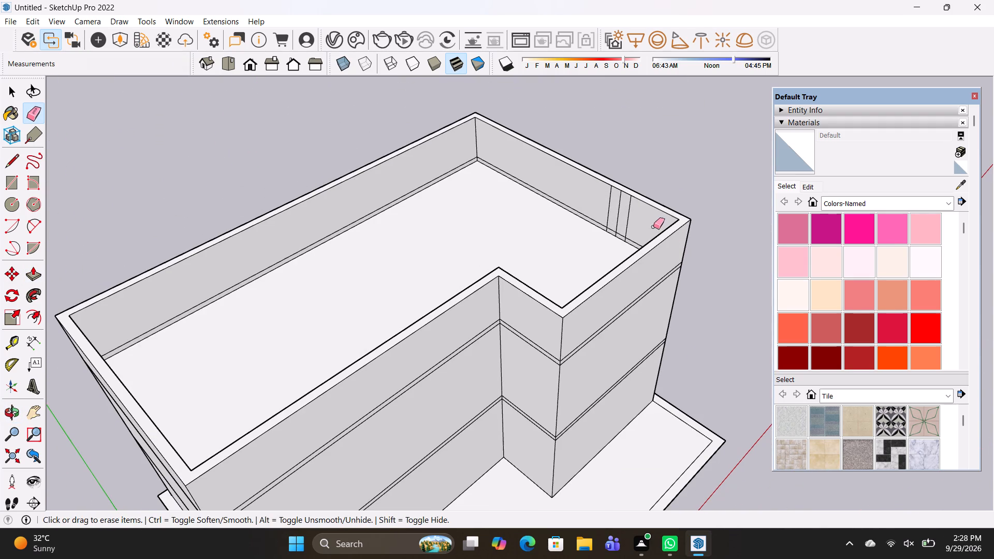
{"action": "left_click_drag", "start_coordinate": [638, 218], "coordinate": [602, 205]}
{"action": "scroll", "coordinate": [610, 214], "scroll_direction": "up", "scroll_amount": 13}
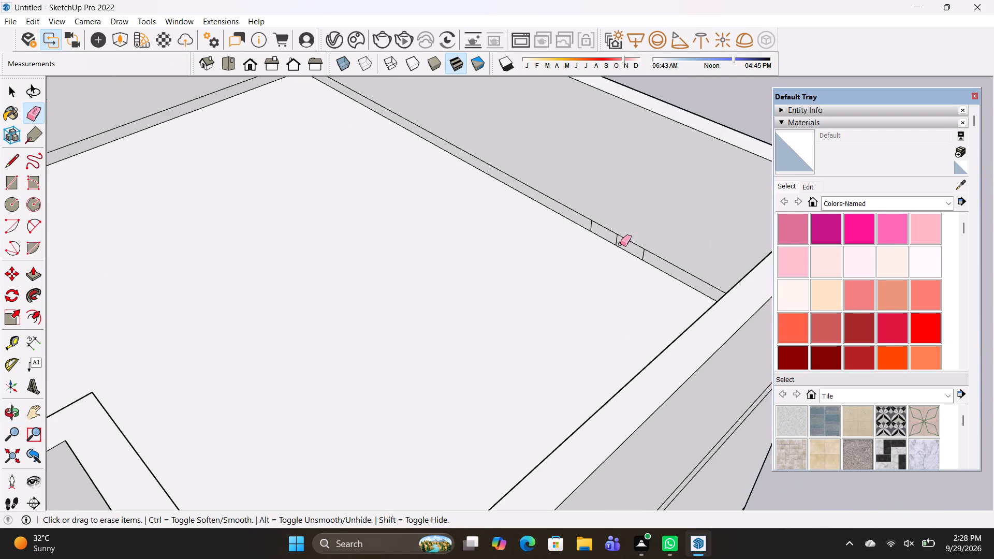
{"action": "scroll", "coordinate": [620, 244], "scroll_direction": "up", "scroll_amount": 2}
{"action": "left_click_drag", "start_coordinate": [657, 263], "coordinate": [673, 269]}
{"action": "left_click_drag", "start_coordinate": [622, 246], "coordinate": [613, 238]}
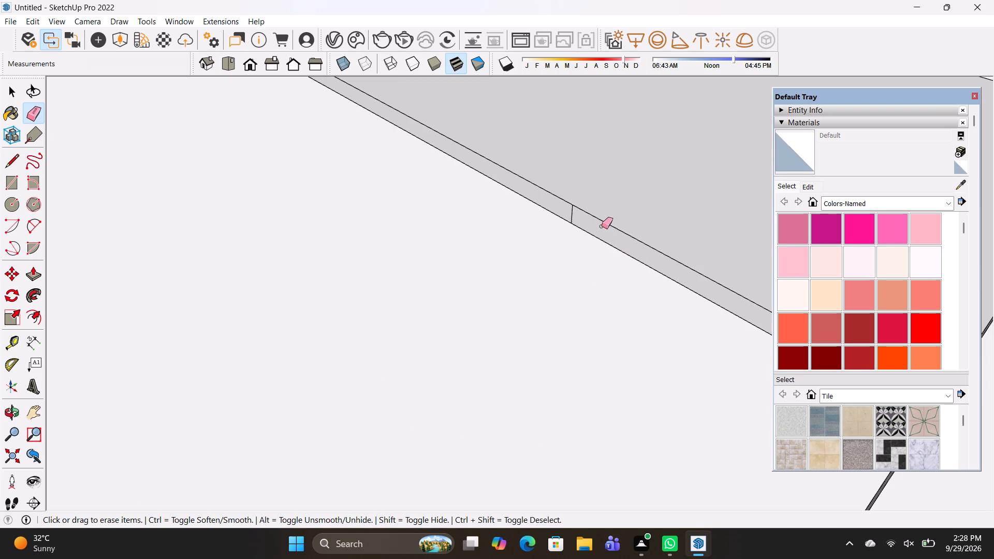
{"action": "left_click", "coordinate": [573, 216]}
{"action": "scroll", "coordinate": [579, 297], "scroll_direction": "down", "scroll_amount": 16}
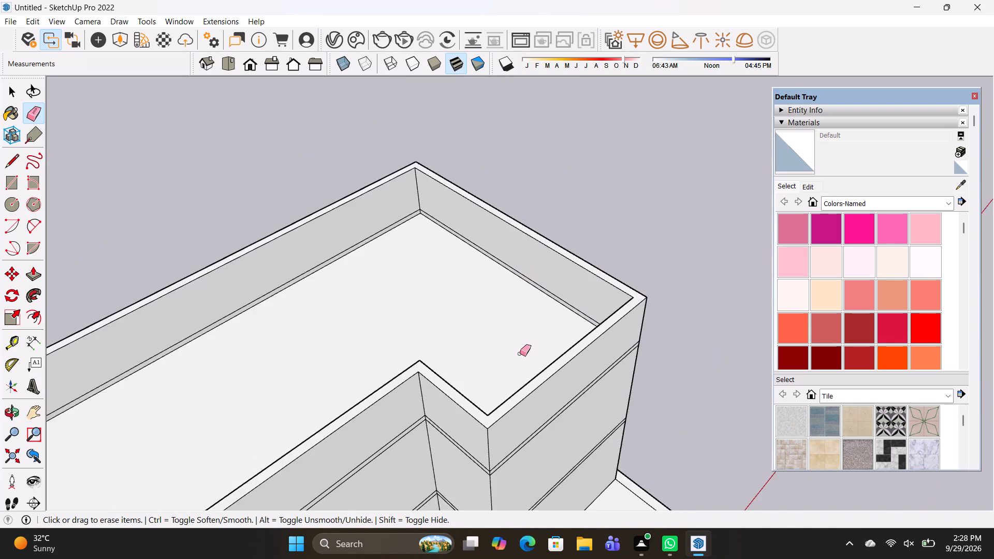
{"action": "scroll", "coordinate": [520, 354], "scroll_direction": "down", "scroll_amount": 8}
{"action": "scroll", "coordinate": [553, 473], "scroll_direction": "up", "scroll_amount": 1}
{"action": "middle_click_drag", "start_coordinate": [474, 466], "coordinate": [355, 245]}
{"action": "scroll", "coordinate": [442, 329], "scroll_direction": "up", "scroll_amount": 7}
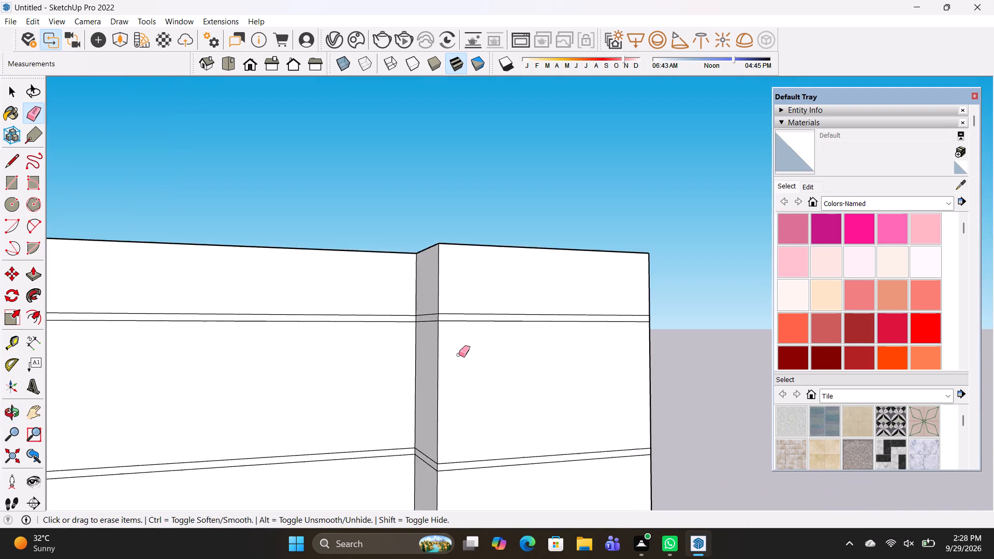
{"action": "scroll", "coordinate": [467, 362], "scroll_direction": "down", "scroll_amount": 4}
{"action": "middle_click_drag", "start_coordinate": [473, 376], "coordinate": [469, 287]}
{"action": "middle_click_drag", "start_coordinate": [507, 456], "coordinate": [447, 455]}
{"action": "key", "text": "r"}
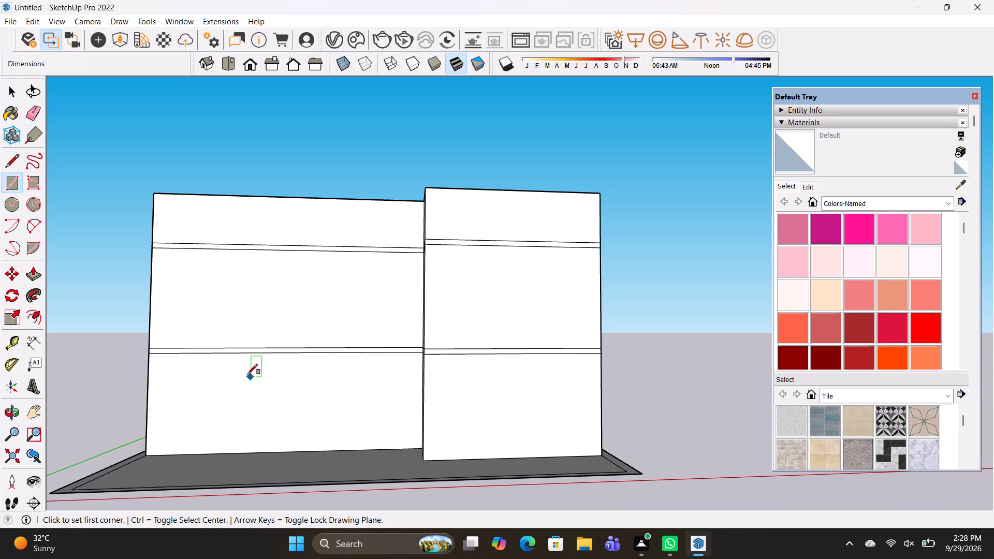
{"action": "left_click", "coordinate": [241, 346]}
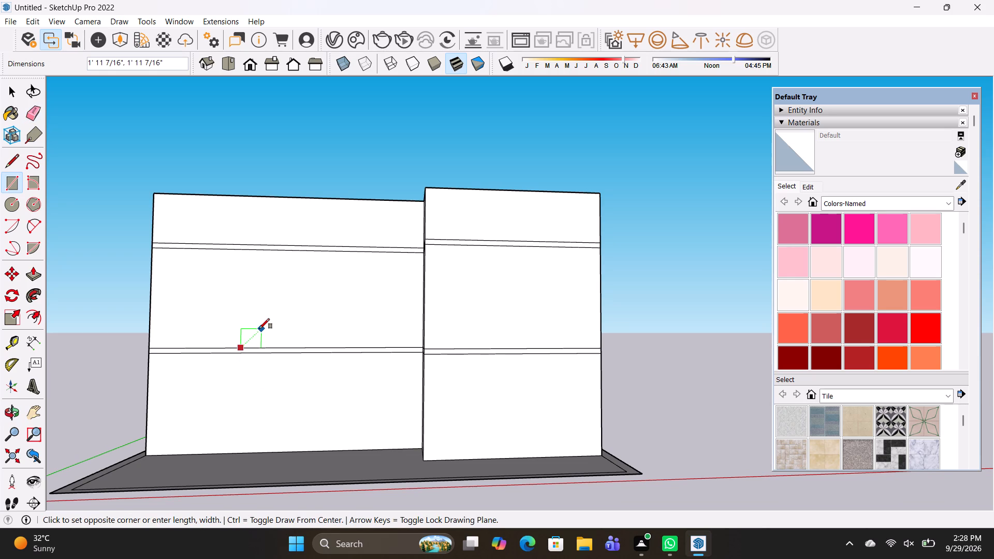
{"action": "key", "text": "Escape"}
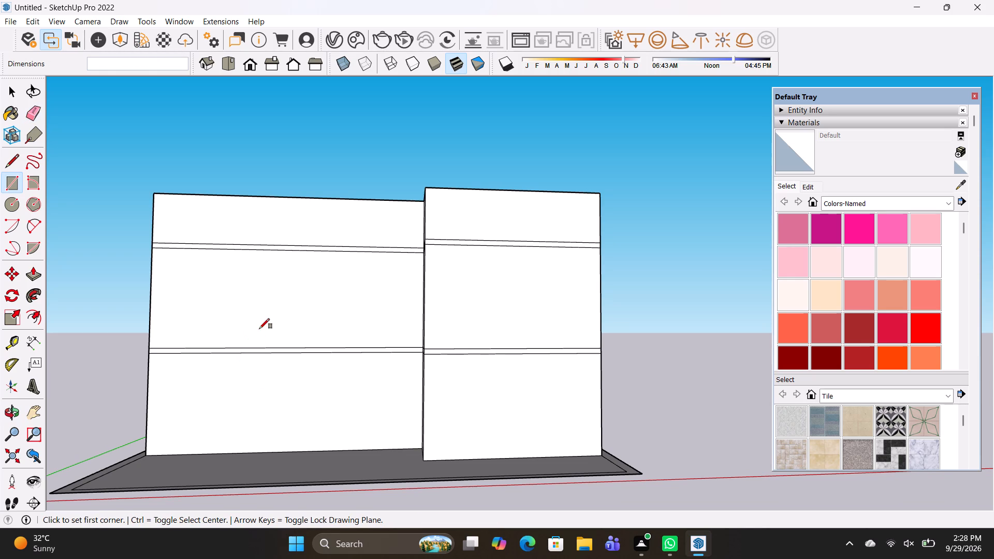
Draw pillar rectangles at the base's two front corners, about 2'10" square nearest the origin and about 3'7" by 2'3" at the other.
{"action": "middle_click_drag", "start_coordinate": [210, 362], "coordinate": [228, 380]}
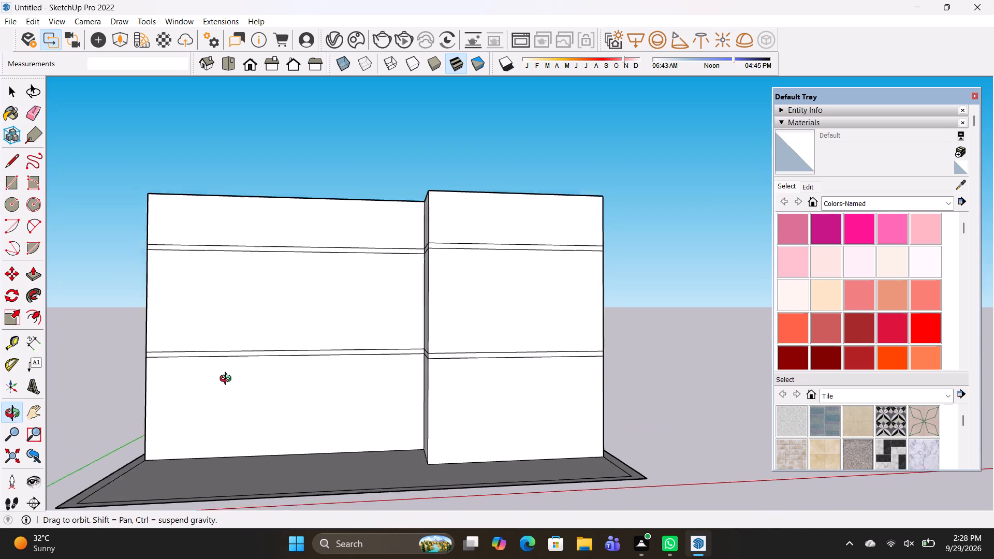
{"action": "middle_click_drag", "start_coordinate": [228, 380], "coordinate": [369, 408]}
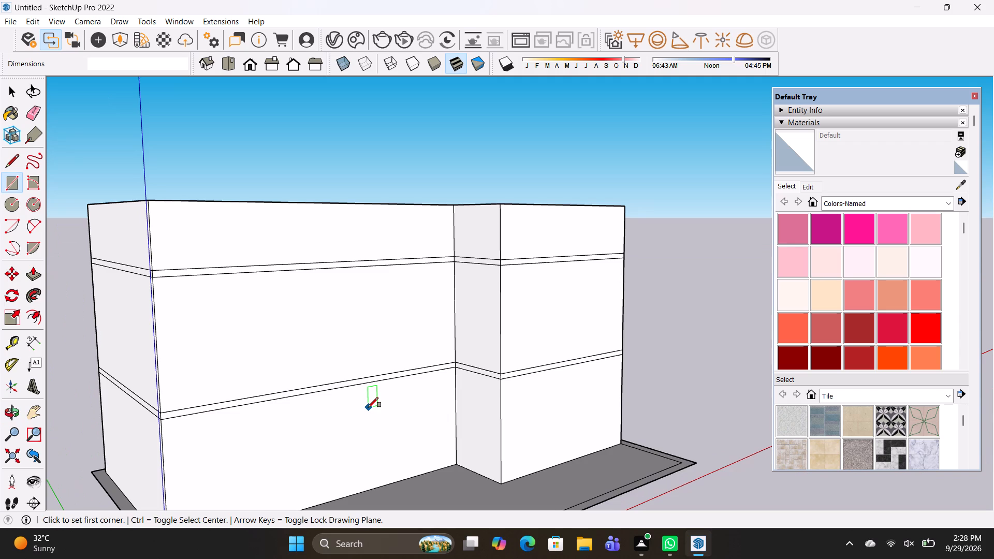
{"action": "middle_click_drag", "start_coordinate": [315, 423], "coordinate": [283, 314], "text": "shift"}
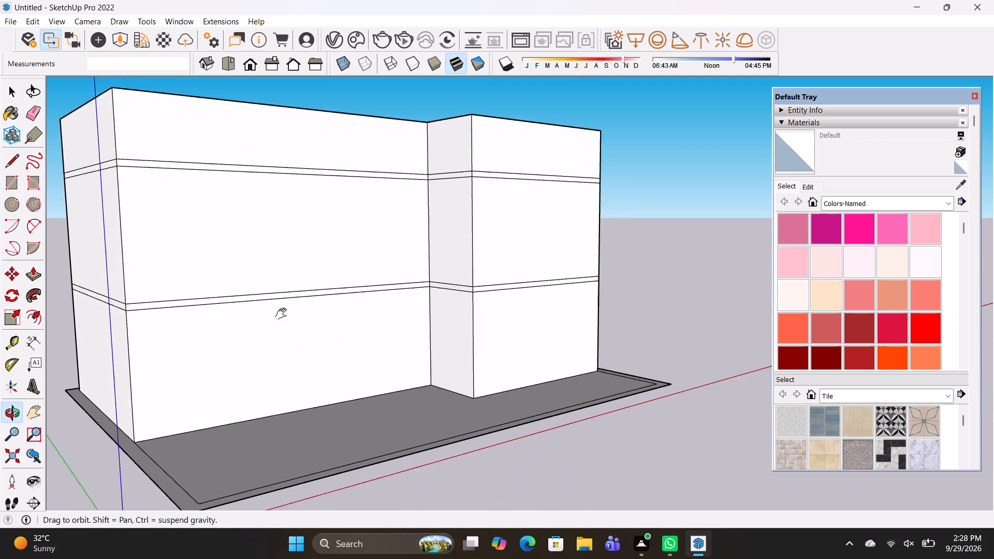
{"action": "middle_click_drag", "start_coordinate": [283, 314], "coordinate": [280, 293], "text": "shift"}
{"action": "middle_click_drag", "start_coordinate": [346, 340], "coordinate": [188, 482]}
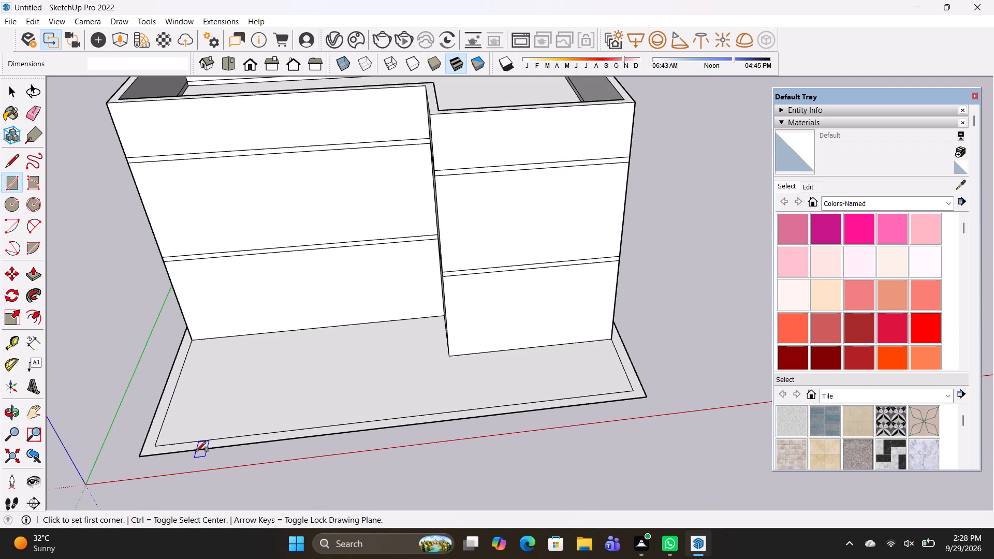
{"action": "key", "text": "Escape"}
{"action": "key", "text": "r"}
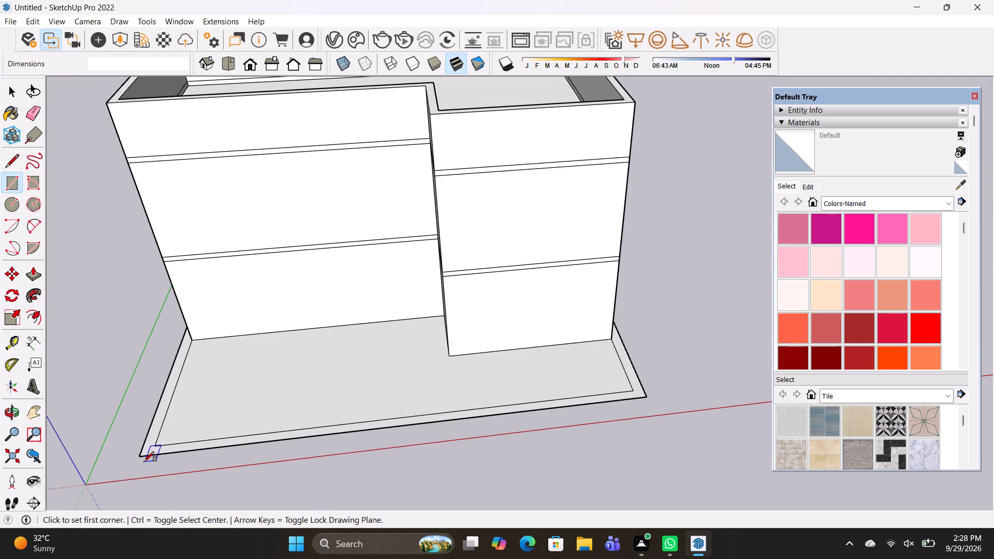
{"action": "left_click", "coordinate": [141, 457]}
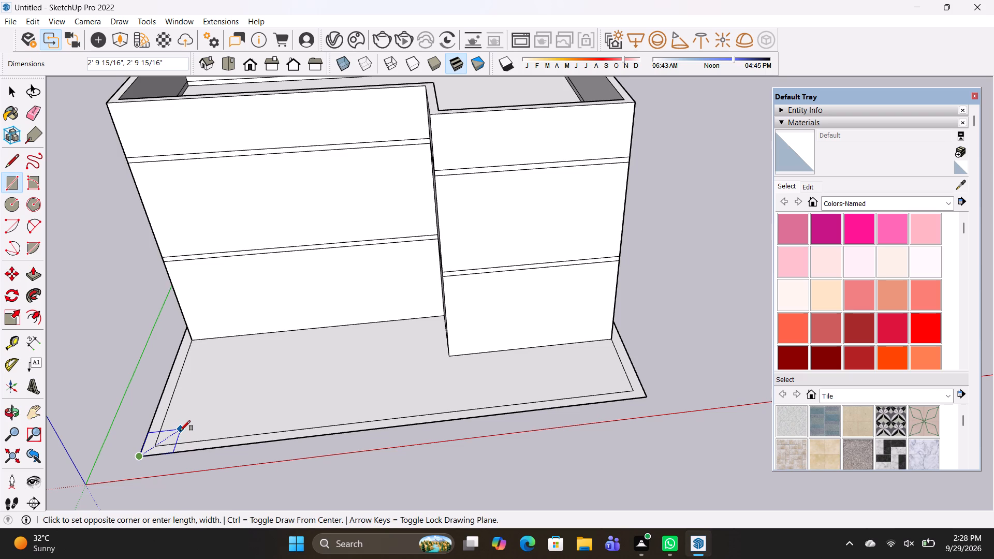
{"action": "left_click", "coordinate": [180, 431]}
{"action": "left_click", "coordinate": [647, 395]}
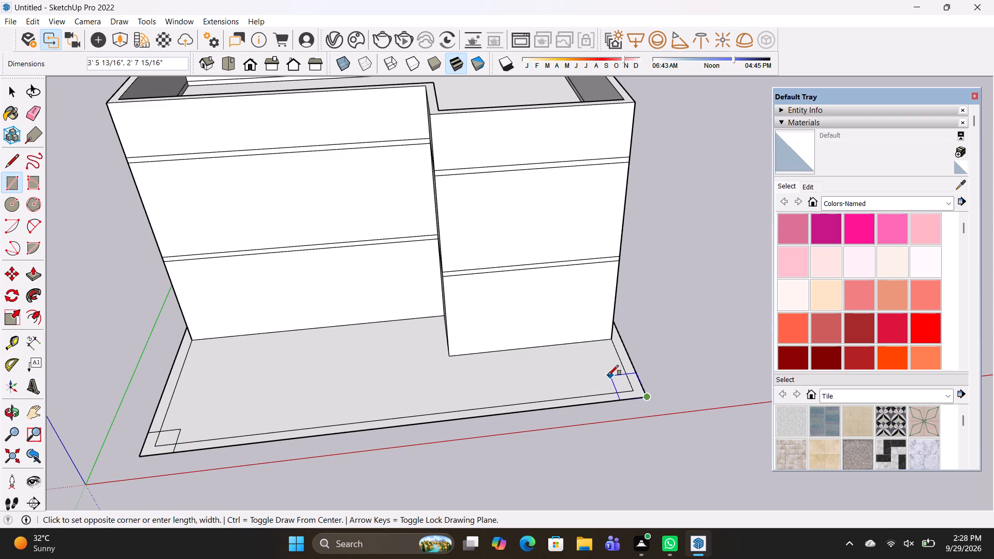
{"action": "left_click", "coordinate": [608, 385]}
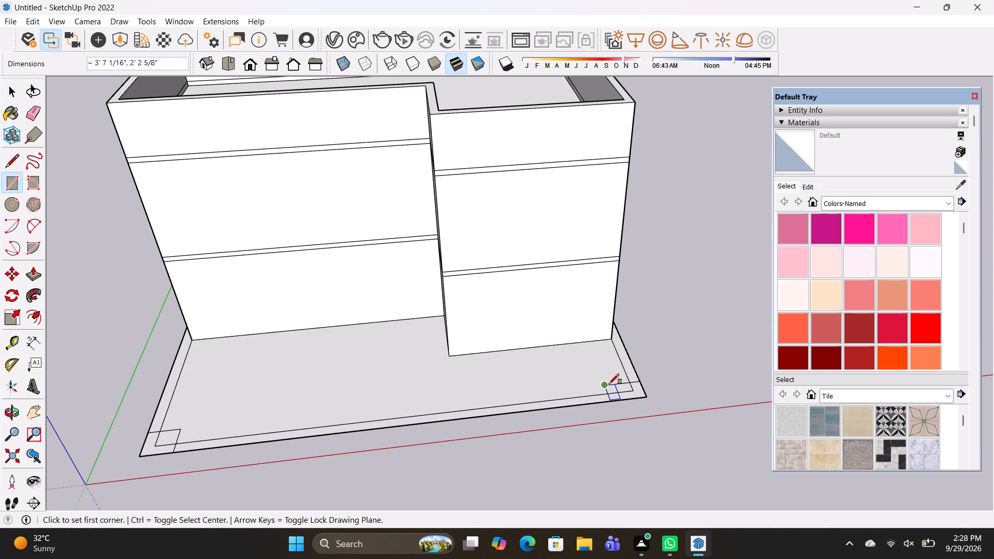
Erase the inset outline segments crossing inside the two front corner rectangles so each becomes a single face.
{"action": "key", "text": "e"}
{"action": "left_click_drag", "start_coordinate": [628, 385], "coordinate": [626, 393]}
{"action": "left_click", "coordinate": [627, 389]}
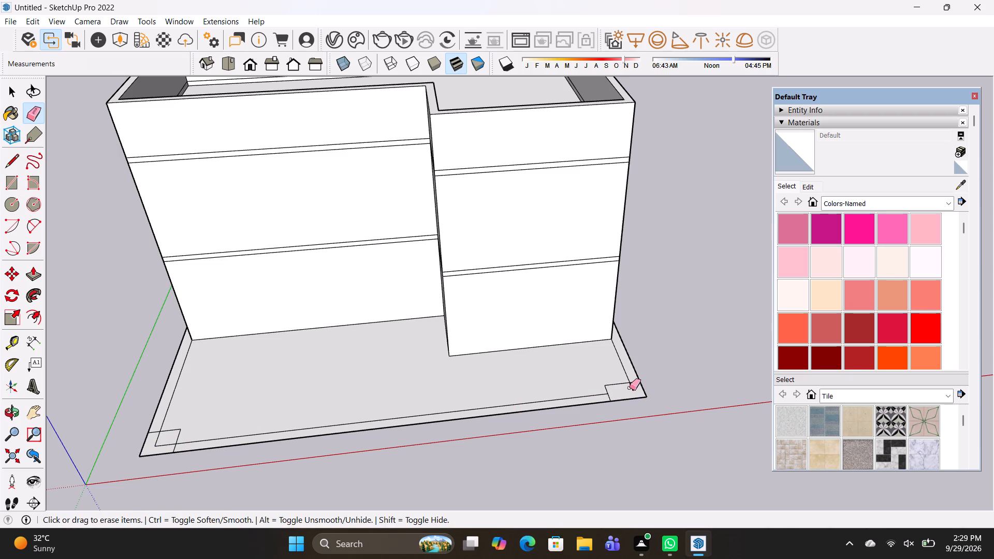
{"action": "left_click", "coordinate": [632, 388]}
{"action": "left_click_drag", "start_coordinate": [158, 442], "coordinate": [163, 442]}
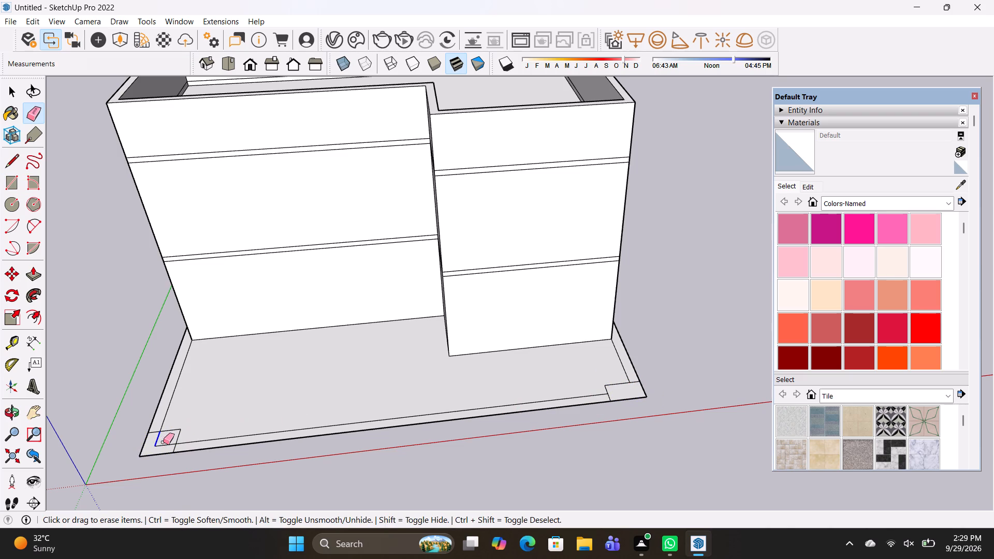
{"action": "left_click_drag", "start_coordinate": [163, 442], "coordinate": [165, 448]}
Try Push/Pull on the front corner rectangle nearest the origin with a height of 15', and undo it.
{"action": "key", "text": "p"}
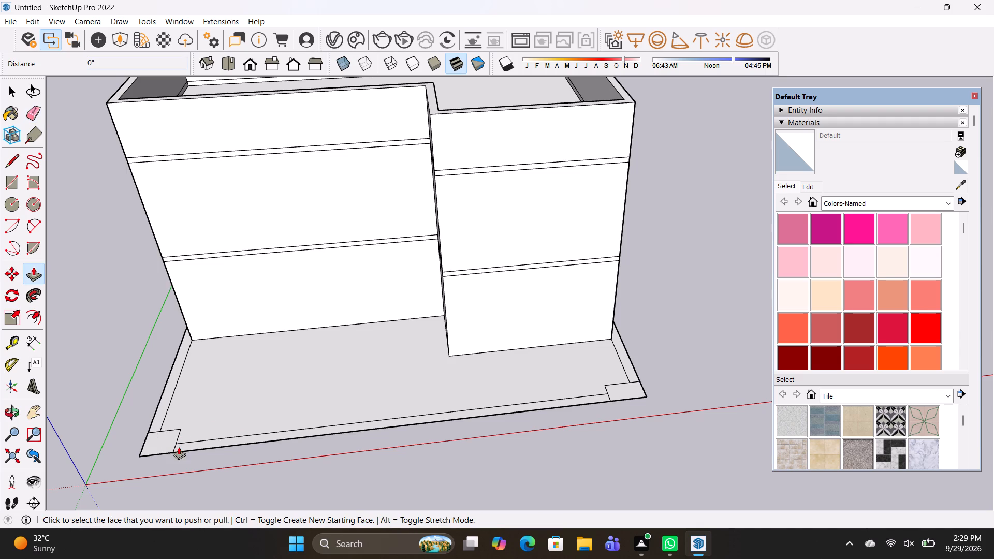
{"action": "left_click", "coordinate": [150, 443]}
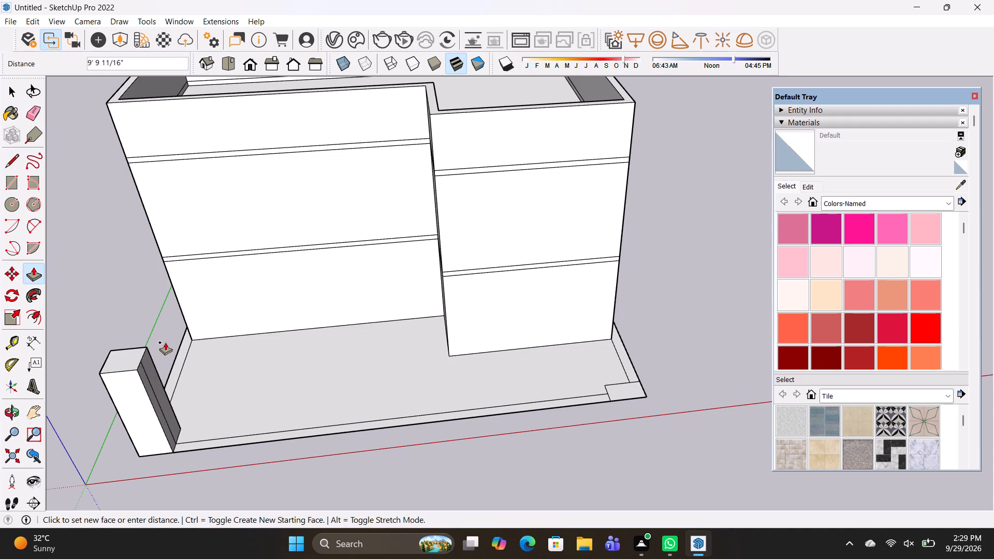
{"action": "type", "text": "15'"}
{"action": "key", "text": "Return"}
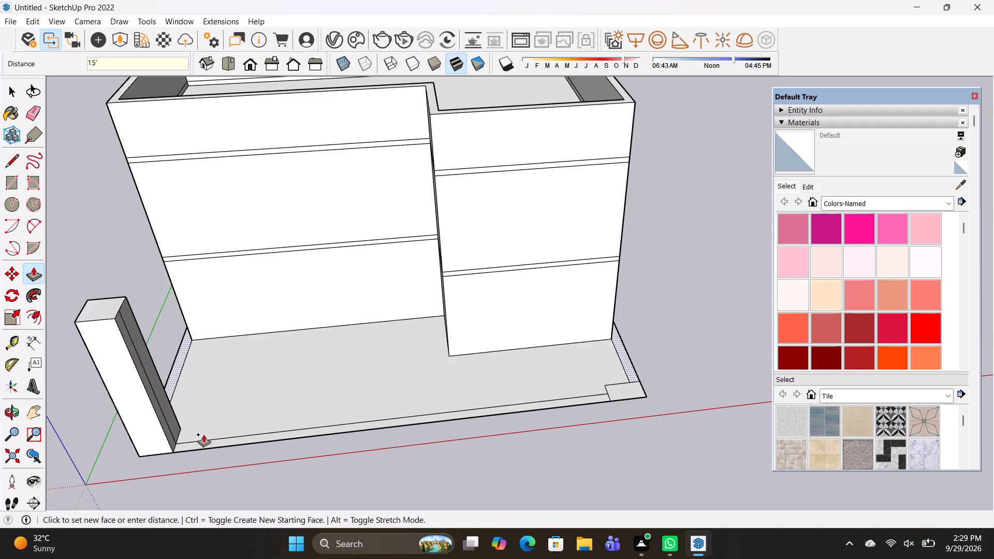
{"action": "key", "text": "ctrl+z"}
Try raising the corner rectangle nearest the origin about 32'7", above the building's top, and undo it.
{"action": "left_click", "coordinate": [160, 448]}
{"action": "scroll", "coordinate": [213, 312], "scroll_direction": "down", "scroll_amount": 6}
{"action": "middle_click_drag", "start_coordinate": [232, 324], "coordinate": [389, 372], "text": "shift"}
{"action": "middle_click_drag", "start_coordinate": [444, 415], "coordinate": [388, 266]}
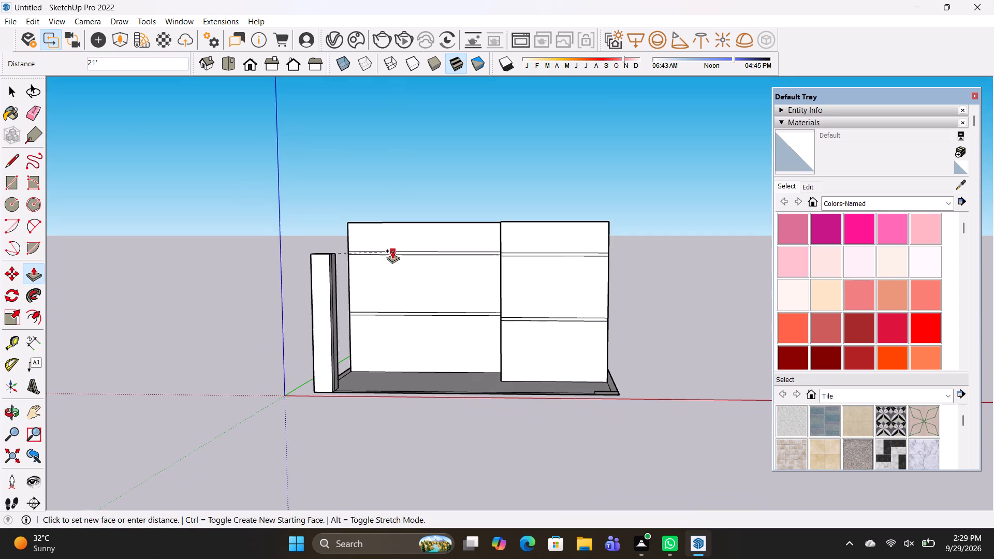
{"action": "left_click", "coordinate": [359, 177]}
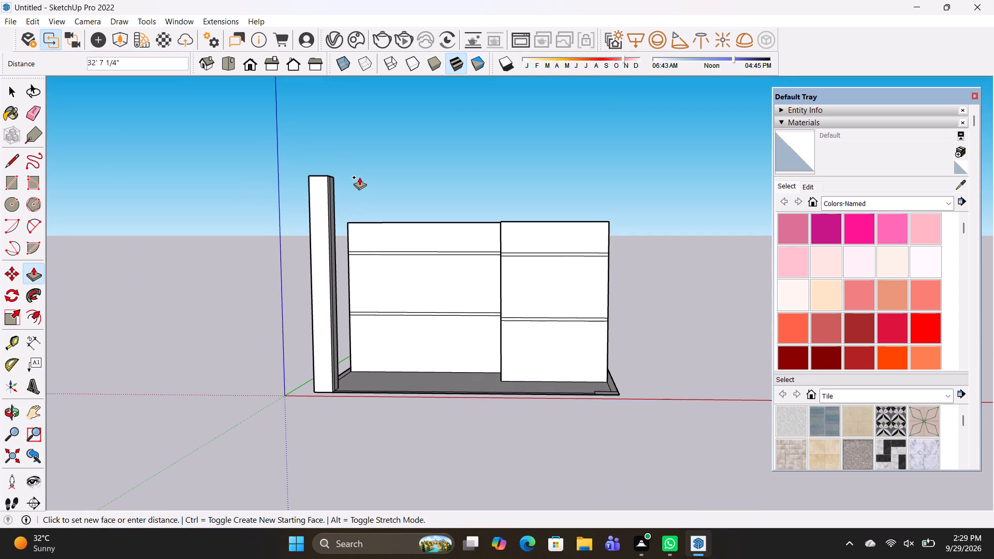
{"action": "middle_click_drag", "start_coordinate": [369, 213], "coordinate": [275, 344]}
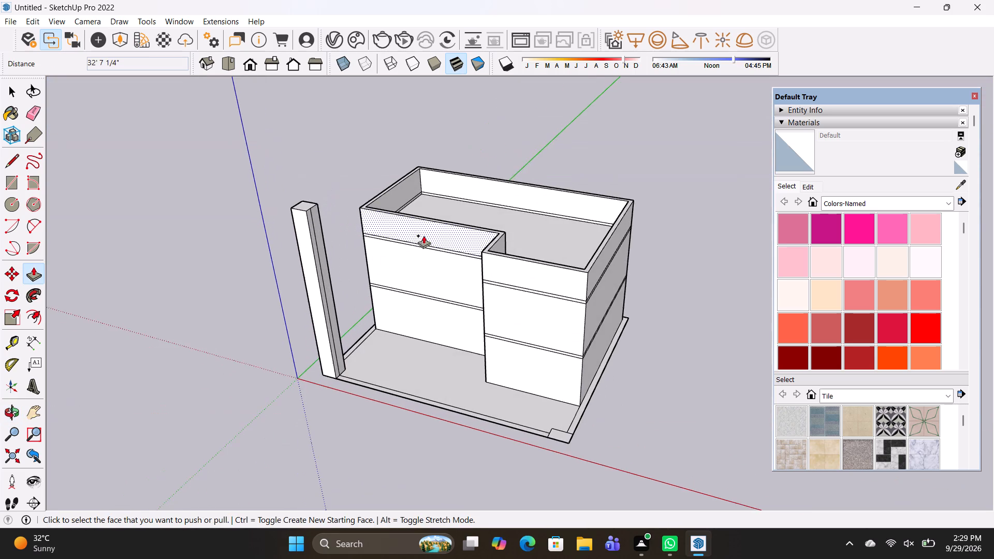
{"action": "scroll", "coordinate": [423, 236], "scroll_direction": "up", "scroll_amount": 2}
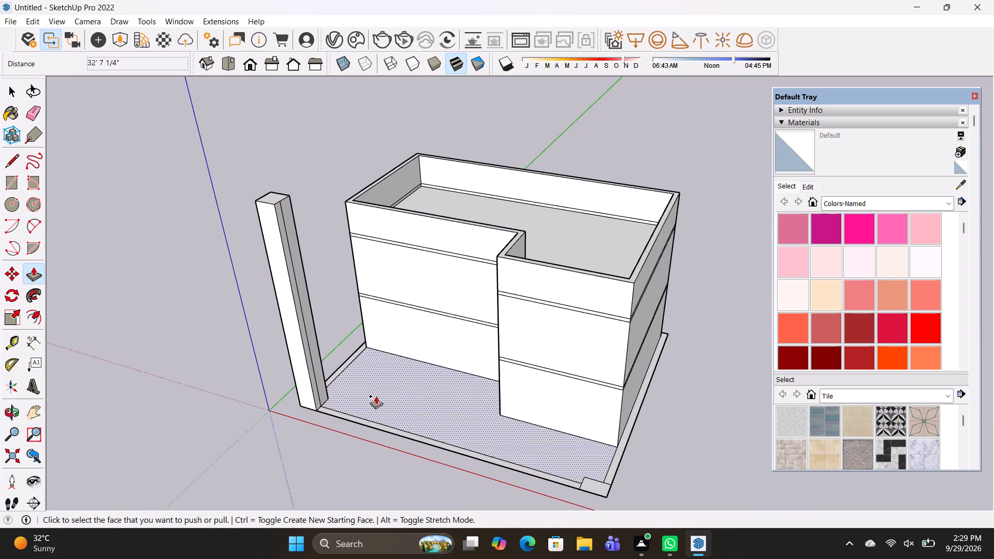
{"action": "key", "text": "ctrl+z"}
Push/Pull the corner rectangle nearest the origin up 26', snapping to the parapet's top edge, to form the first pillar.
{"action": "scroll", "coordinate": [329, 405], "scroll_direction": "up", "scroll_amount": 3}
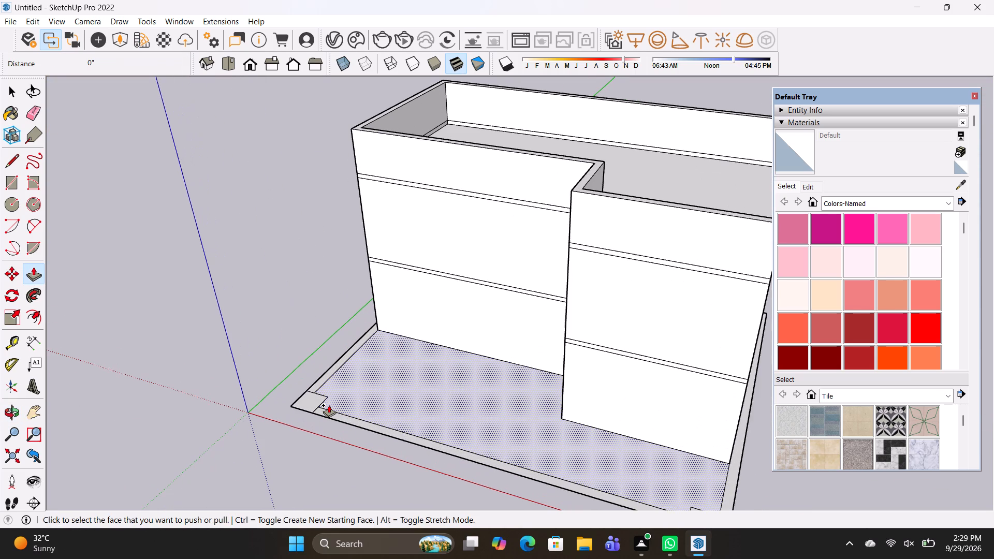
{"action": "left_click", "coordinate": [310, 407]}
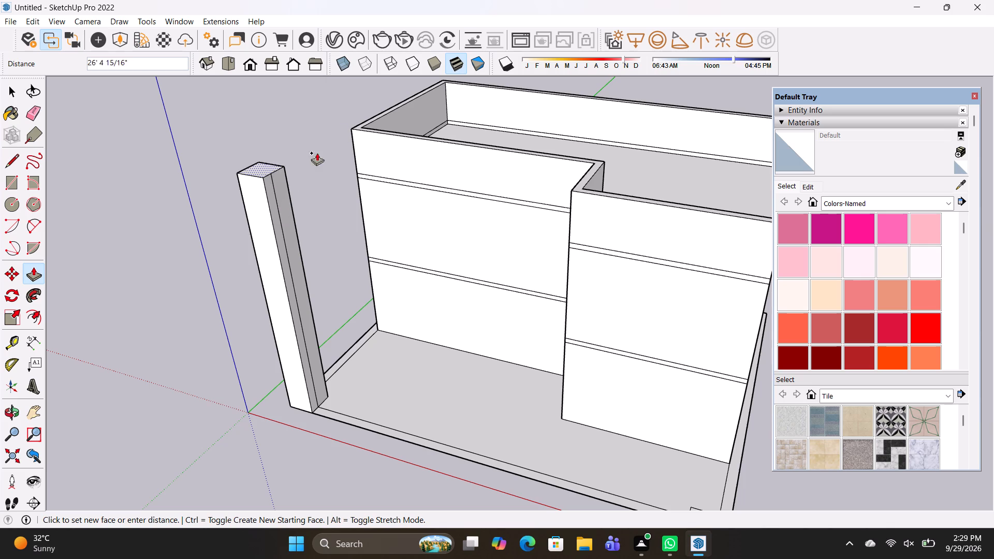
{"action": "middle_click_drag", "start_coordinate": [340, 343], "coordinate": [437, 189]}
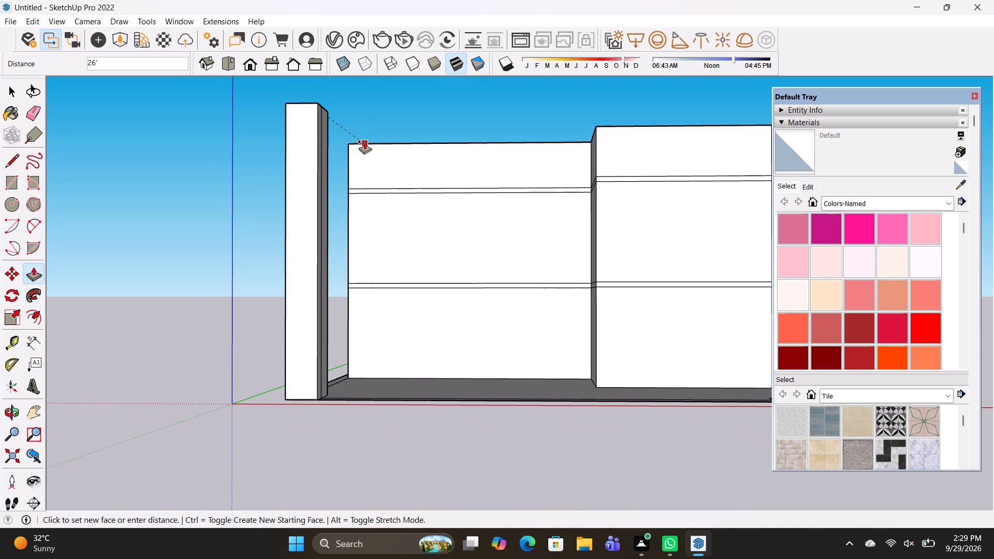
{"action": "left_click", "coordinate": [364, 141]}
Push/Pull the other front corner rectangle up well above the parapet to form a second, taller pillar.
{"action": "scroll", "coordinate": [373, 264], "scroll_direction": "down", "scroll_amount": 5}
{"action": "middle_click_drag", "start_coordinate": [400, 341], "coordinate": [331, 328], "text": "shift"}
{"action": "middle_click_drag", "start_coordinate": [500, 380], "coordinate": [564, 558]}
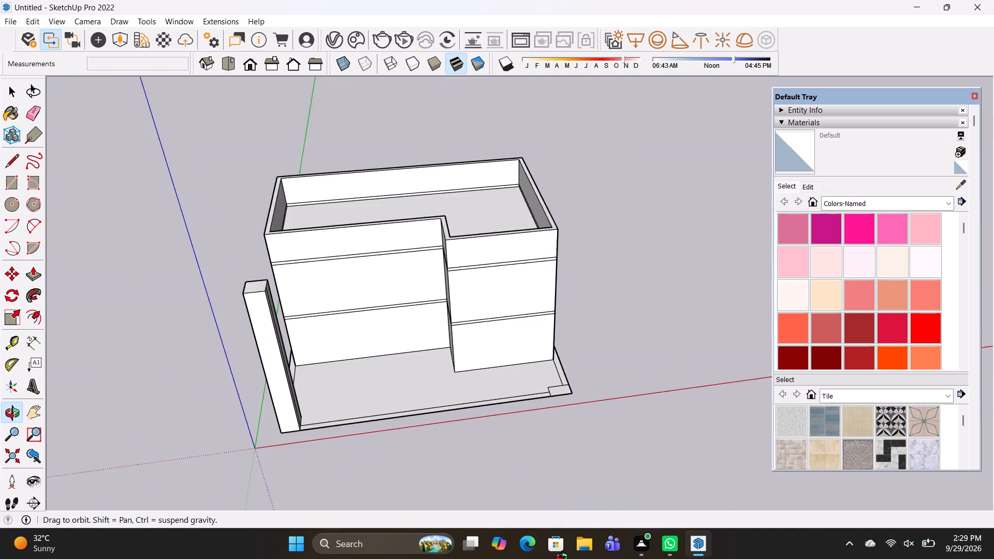
{"action": "middle_click_drag", "start_coordinate": [564, 558], "coordinate": [566, 558]}
{"action": "scroll", "coordinate": [565, 416], "scroll_direction": "up", "scroll_amount": 3}
{"action": "left_click", "coordinate": [562, 384]}
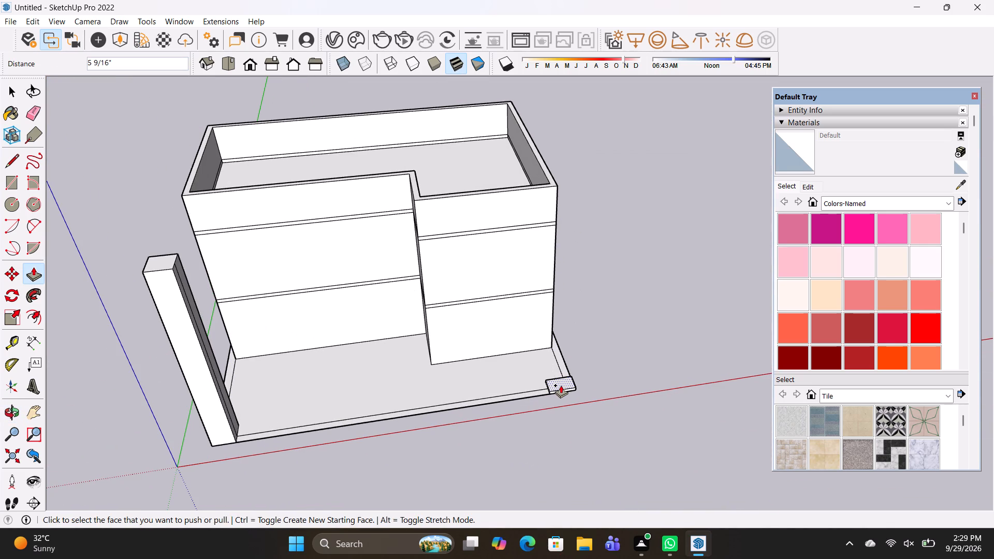
{"action": "key", "text": "ctrl+z"}
{"action": "left_click", "coordinate": [561, 385]}
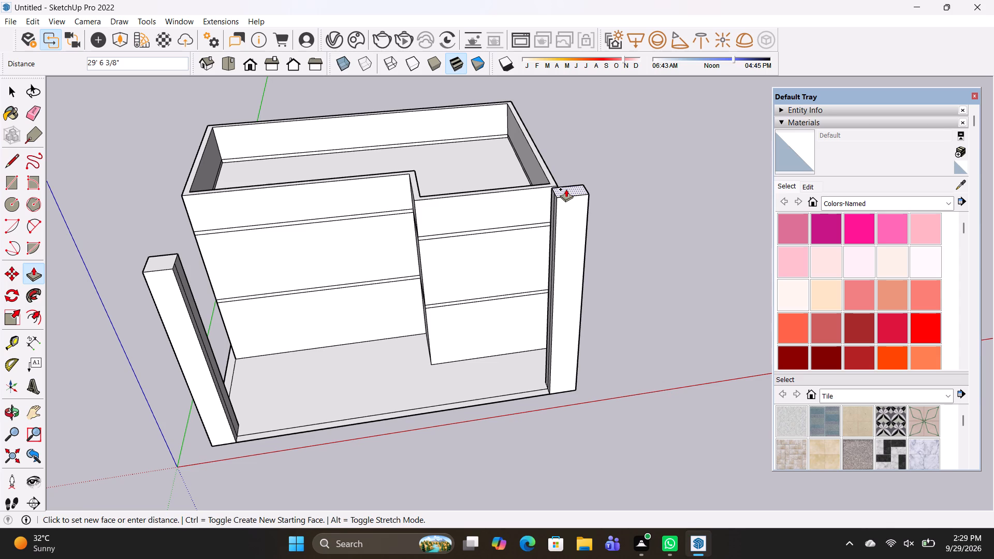
{"action": "scroll", "coordinate": [547, 169], "scroll_direction": "down", "scroll_amount": 1}
{"action": "middle_click_drag", "start_coordinate": [583, 214], "coordinate": [576, 295], "text": "shift"}
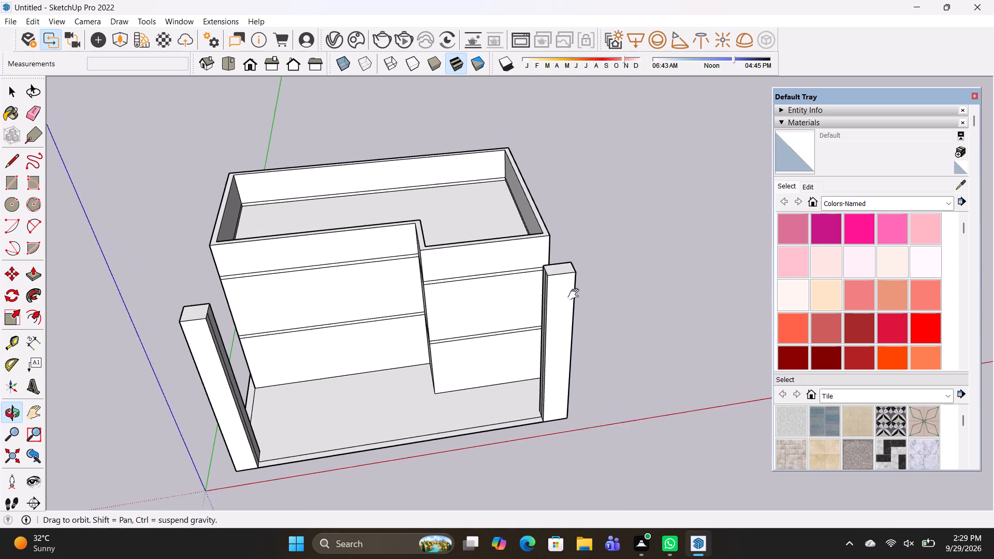
{"action": "middle_click_drag", "start_coordinate": [576, 295], "coordinate": [580, 302], "text": "shift"}
{"action": "middle_click_drag", "start_coordinate": [592, 364], "coordinate": [556, 195]}
{"action": "scroll", "coordinate": [587, 343], "scroll_direction": "down", "scroll_amount": 1}
{"action": "scroll", "coordinate": [560, 185], "scroll_direction": "up", "scroll_amount": 2}
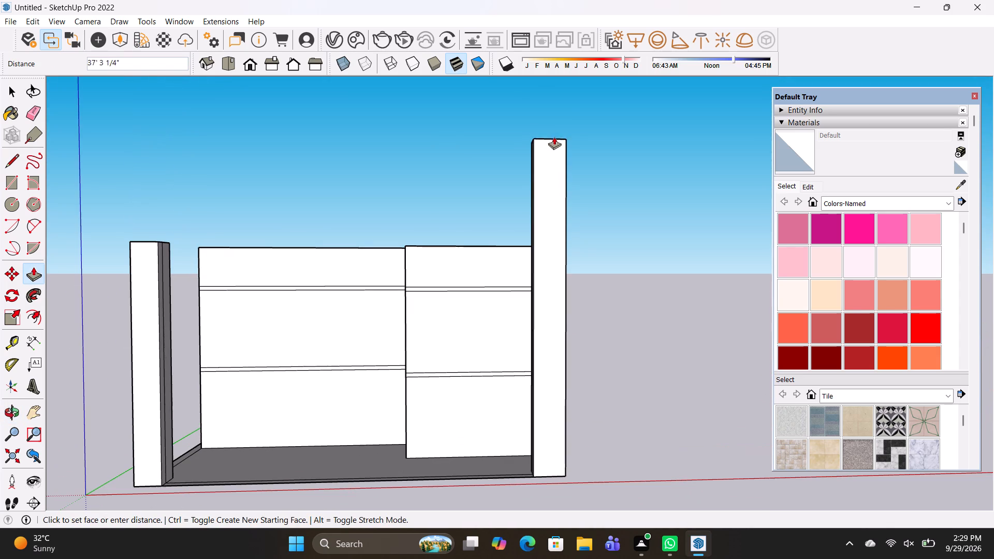
{"action": "left_click", "coordinate": [548, 84]}
Erase the leftover vertical edges on both pillars' inner sides and the inset line along the base's front edge between them.
{"action": "middle_click_drag", "start_coordinate": [459, 343], "coordinate": [562, 404]}
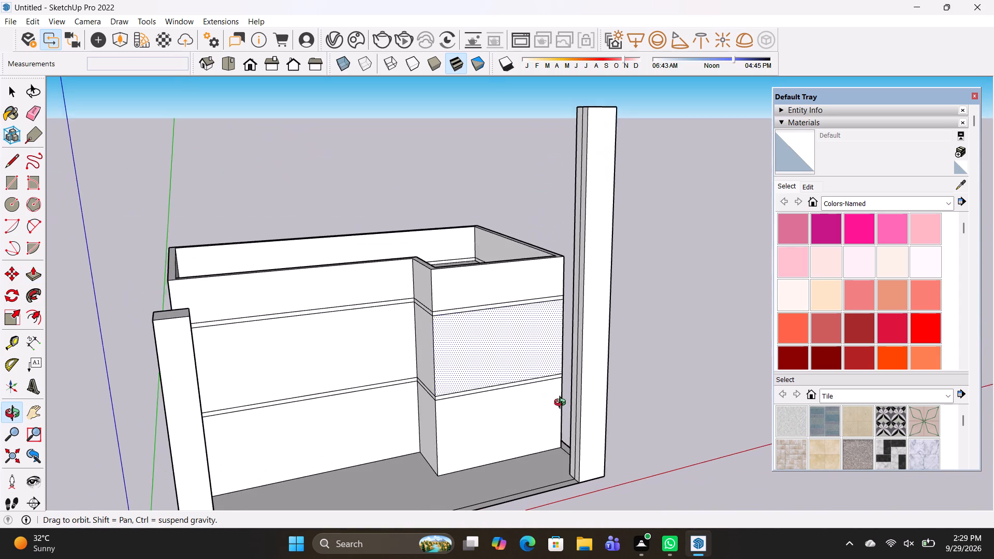
{"action": "middle_click_drag", "start_coordinate": [562, 404], "coordinate": [564, 402]}
{"action": "key", "text": "space"}
{"action": "key", "text": "e"}
{"action": "scroll", "coordinate": [575, 385], "scroll_direction": "up", "scroll_amount": 2}
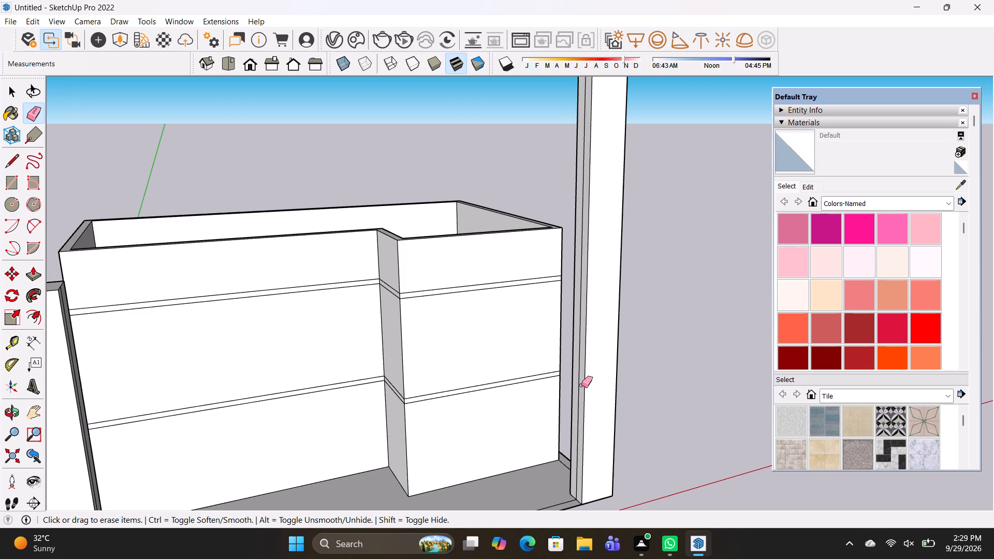
{"action": "left_click_drag", "start_coordinate": [581, 386], "coordinate": [577, 385]}
{"action": "scroll", "coordinate": [571, 396], "scroll_direction": "down", "scroll_amount": 4}
{"action": "middle_click_drag", "start_coordinate": [426, 521], "coordinate": [104, 520]}
{"action": "middle_click_drag", "start_coordinate": [448, 445], "coordinate": [112, 447]}
{"action": "scroll", "coordinate": [297, 364], "scroll_direction": "up", "scroll_amount": 7}
{"action": "left_click", "coordinate": [311, 370]}
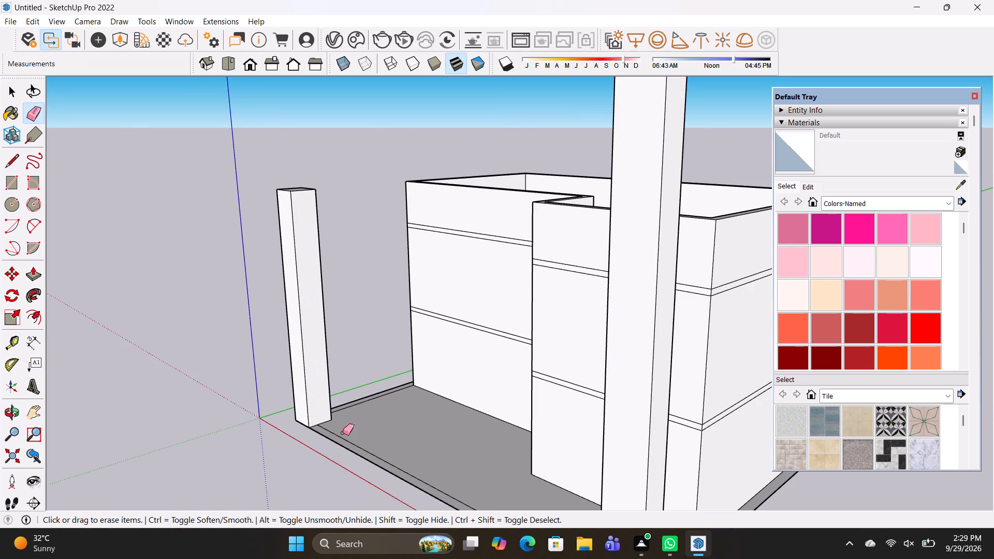
{"action": "left_click", "coordinate": [353, 444]}
{"action": "middle_click_drag", "start_coordinate": [364, 405], "coordinate": [476, 463]}
{"action": "scroll", "coordinate": [403, 433], "scroll_direction": "down", "scroll_amount": 3}
{"action": "middle_click_drag", "start_coordinate": [407, 442], "coordinate": [499, 394]}
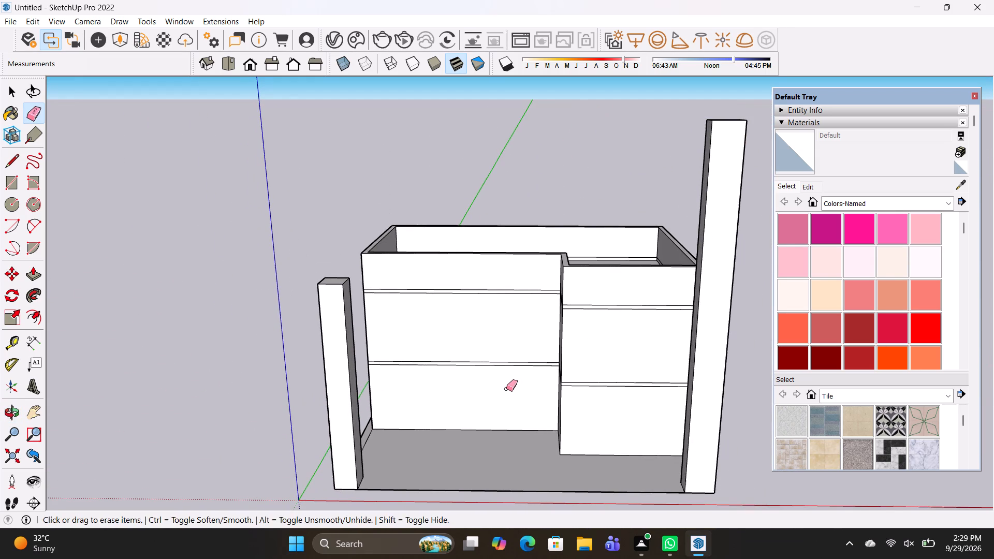
Push/Pull the recessed front wall's roof and first-floor slab bands out about 13'2" to the shorter pillar as projecting slabs.
{"action": "key", "text": "p"}
{"action": "middle_click_drag", "start_coordinate": [396, 374], "coordinate": [716, 390]}
{"action": "scroll", "coordinate": [478, 337], "scroll_direction": "up", "scroll_amount": 2}
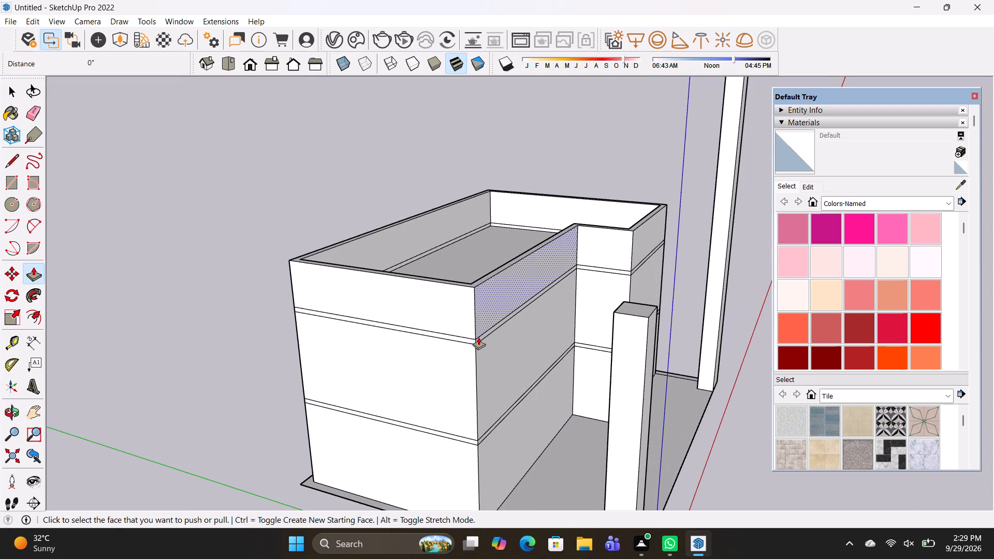
{"action": "left_click", "coordinate": [481, 337]}
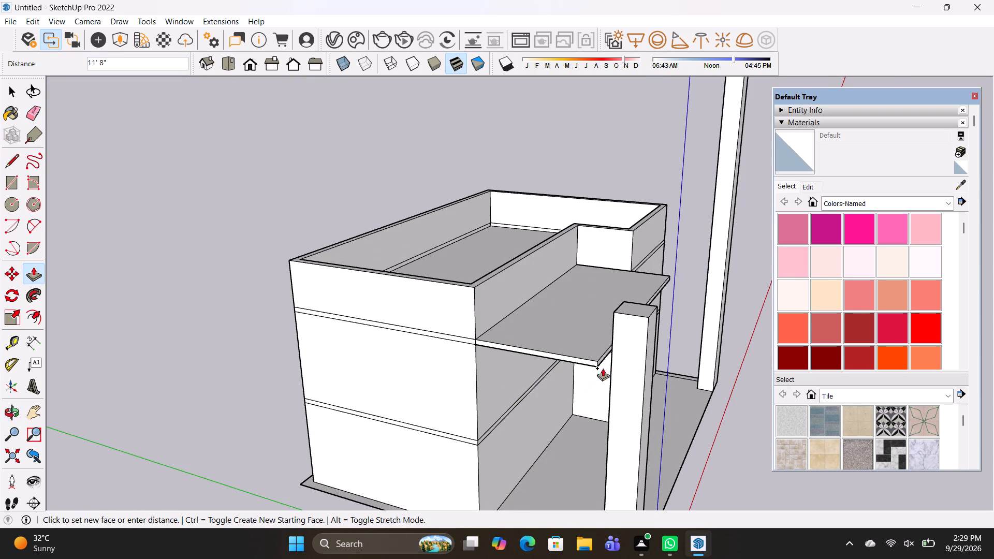
{"action": "left_click", "coordinate": [611, 368]}
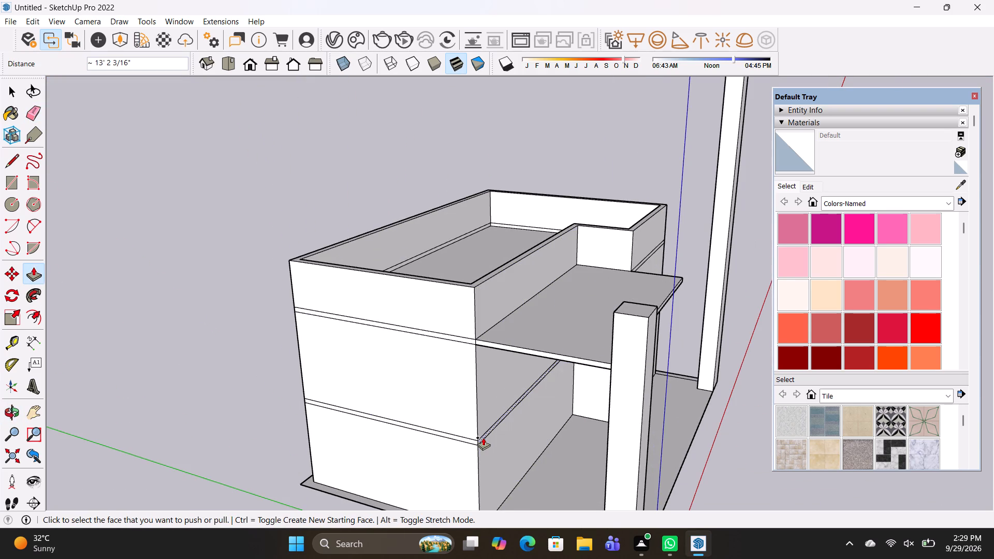
{"action": "left_click", "coordinate": [483, 437]}
{"action": "left_click", "coordinate": [608, 440]}
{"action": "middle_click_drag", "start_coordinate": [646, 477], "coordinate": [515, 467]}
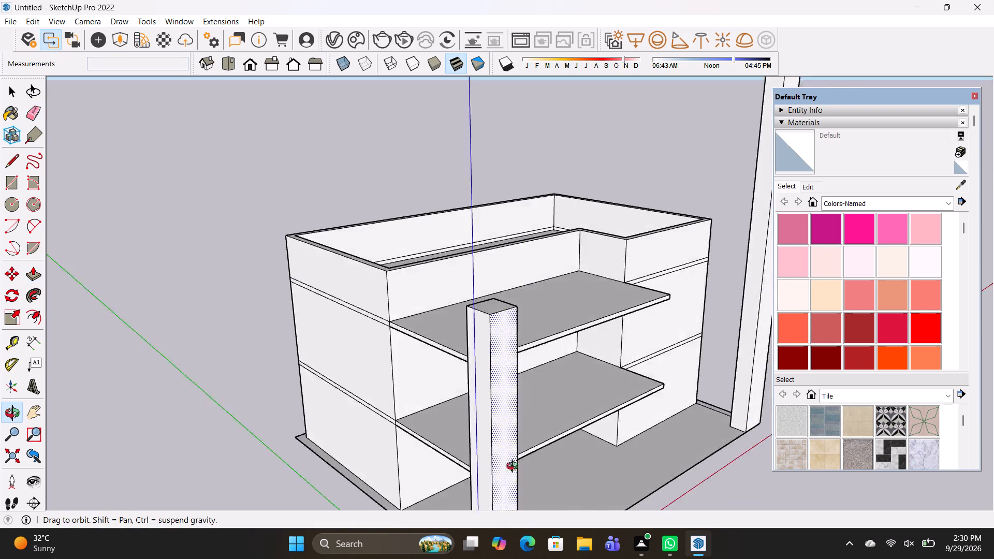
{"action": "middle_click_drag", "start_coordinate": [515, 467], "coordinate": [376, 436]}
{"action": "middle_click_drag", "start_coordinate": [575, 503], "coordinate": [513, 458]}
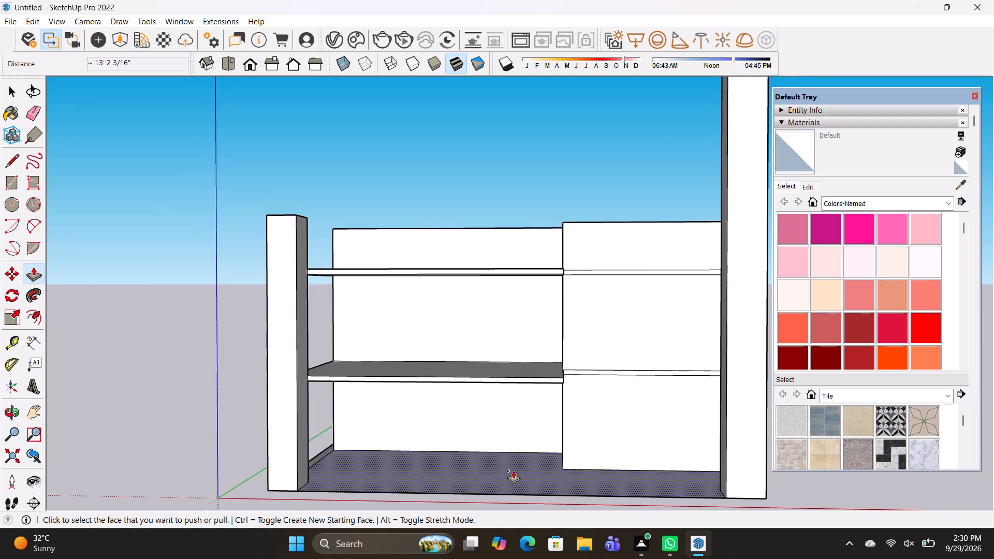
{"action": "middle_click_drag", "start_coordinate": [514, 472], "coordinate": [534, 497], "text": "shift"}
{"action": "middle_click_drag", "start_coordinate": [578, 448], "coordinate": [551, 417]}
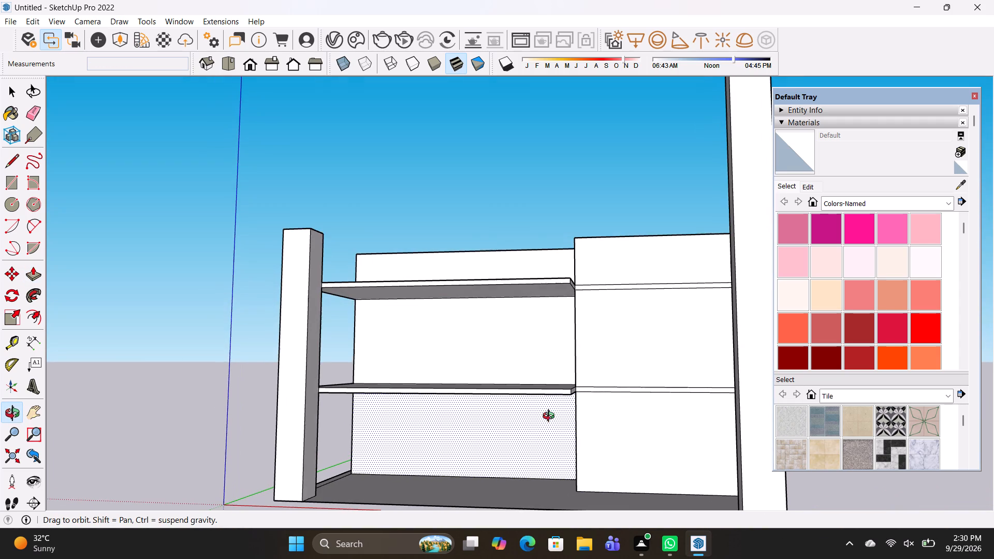
Place a guide 1' 8 15/16" inside the base's front edge and parallel to it.
{"action": "middle_click_drag", "start_coordinate": [551, 417], "coordinate": [551, 417]}
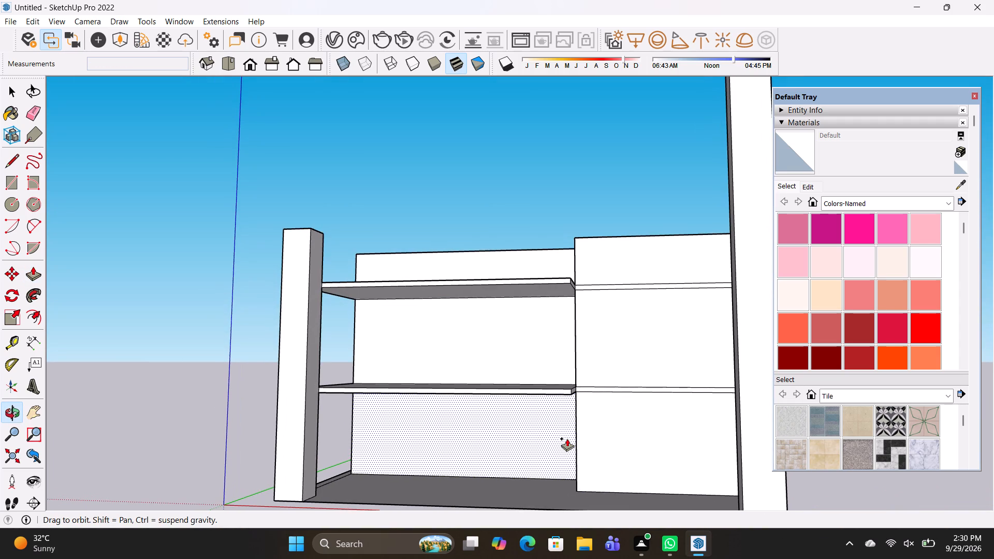
{"action": "middle_click_drag", "start_coordinate": [474, 436], "coordinate": [510, 417]}
{"action": "scroll", "coordinate": [510, 417], "scroll_direction": "up", "scroll_amount": 1}
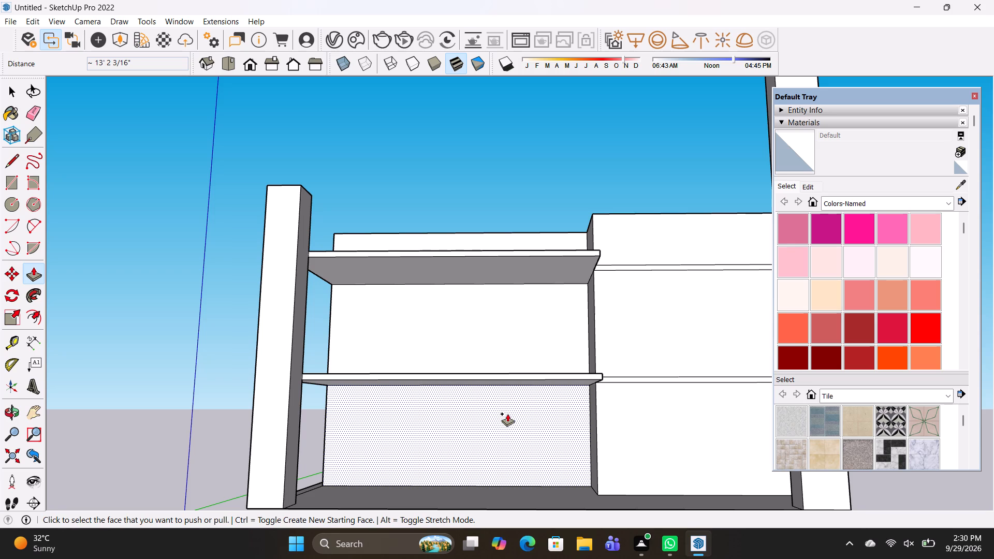
{"action": "middle_click_drag", "start_coordinate": [507, 414], "coordinate": [346, 377], "text": "shift"}
{"action": "middle_click_drag", "start_coordinate": [485, 398], "coordinate": [501, 434]}
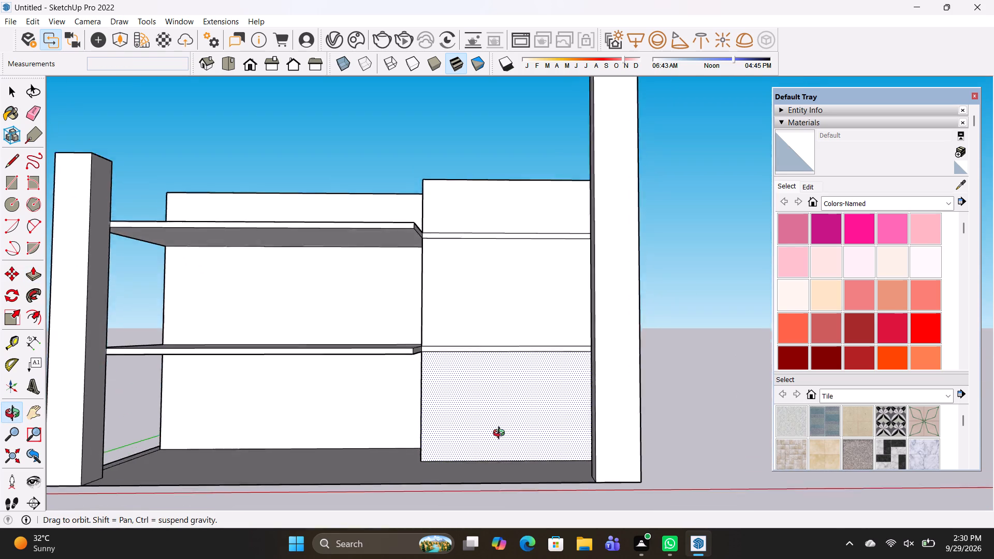
{"action": "middle_click_drag", "start_coordinate": [501, 434], "coordinate": [509, 450]}
{"action": "scroll", "coordinate": [448, 413], "scroll_direction": "up", "scroll_amount": 1}
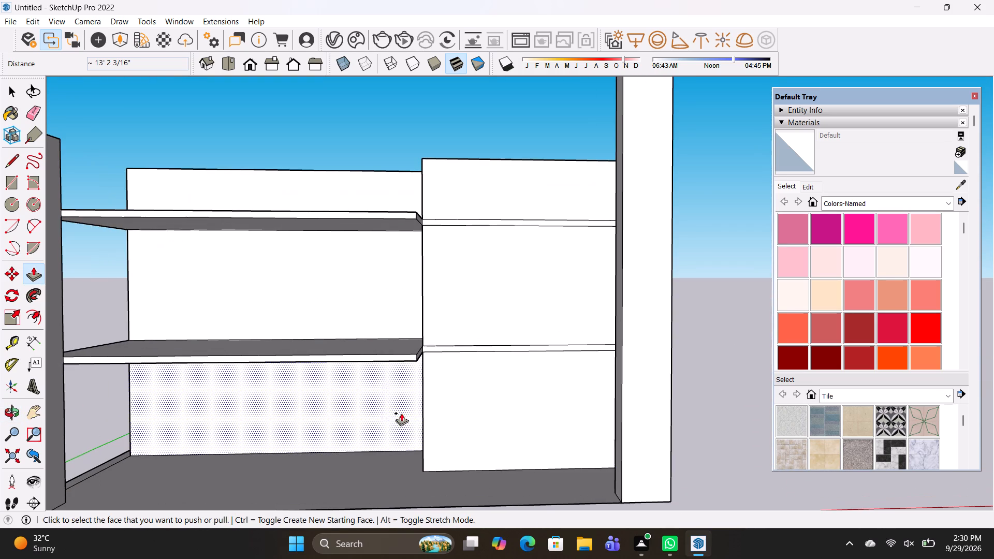
{"action": "scroll", "coordinate": [447, 412], "scroll_direction": "down", "scroll_amount": 1}
{"action": "middle_click_drag", "start_coordinate": [447, 425], "coordinate": [444, 335], "text": "shift"}
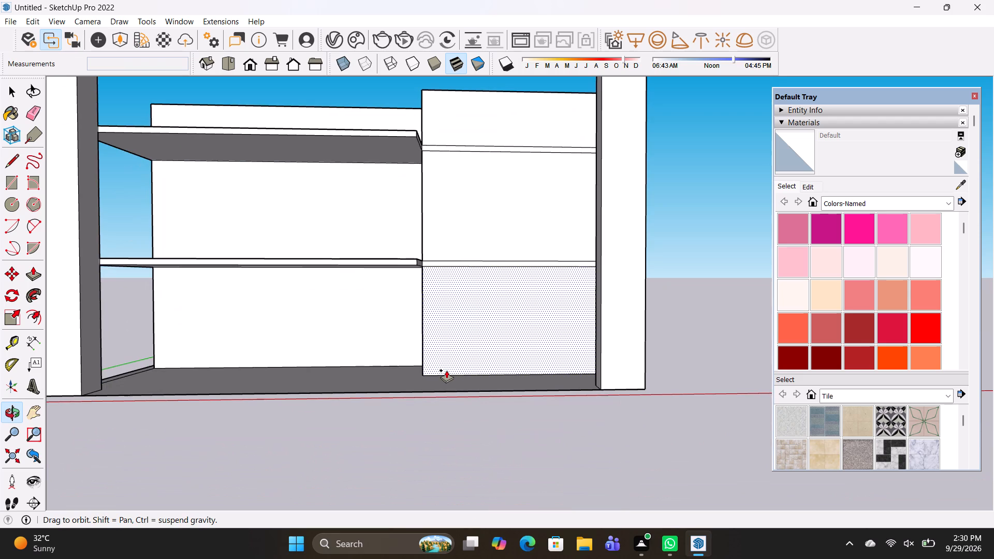
{"action": "middle_click_drag", "start_coordinate": [446, 370], "coordinate": [446, 399], "text": "shift"}
{"action": "middle_click_drag", "start_coordinate": [444, 395], "coordinate": [434, 486]}
{"action": "key", "text": "t"}
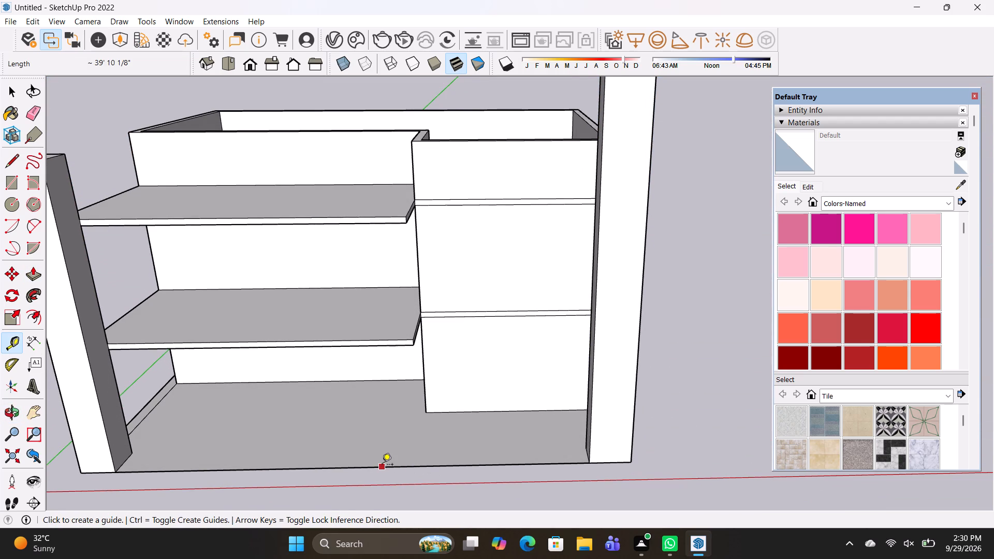
{"action": "left_click", "coordinate": [382, 465]}
{"action": "left_click", "coordinate": [383, 455]}
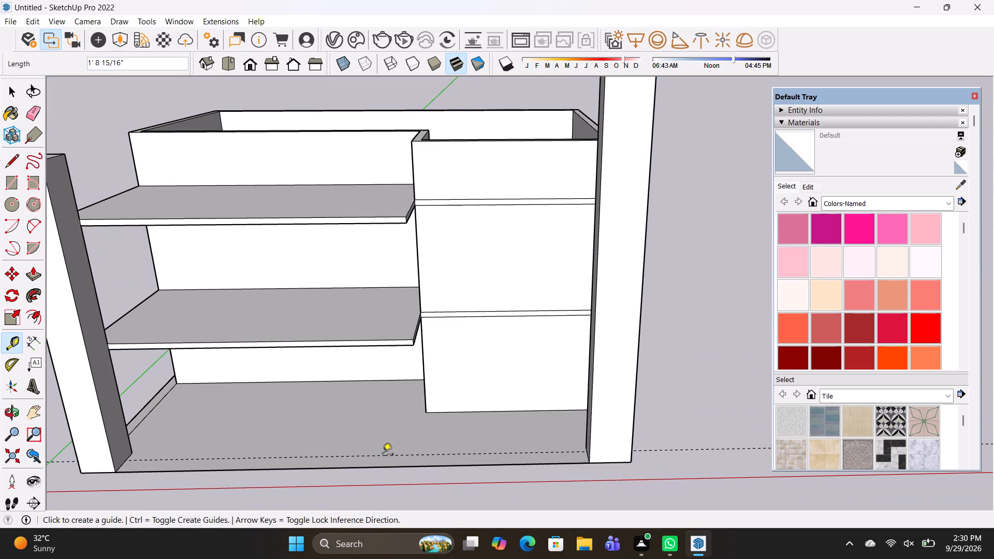
Draw a line about 39' 10" long on the guide from one front pillar to the other, forming a strip along the base.
{"action": "key", "text": "l"}
{"action": "scroll", "coordinate": [547, 464], "scroll_direction": "up", "scroll_amount": 3}
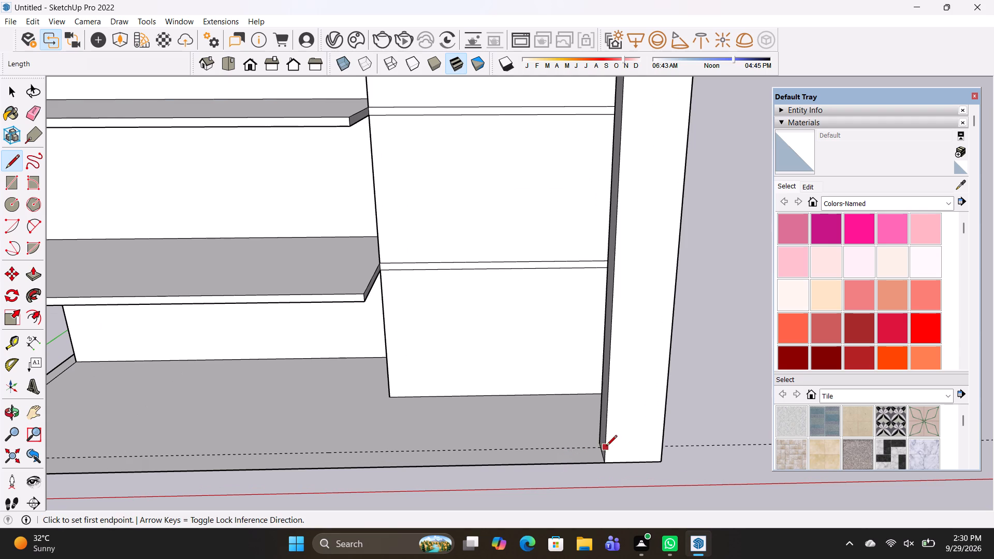
{"action": "scroll", "coordinate": [598, 447], "scroll_direction": "up", "scroll_amount": 8}
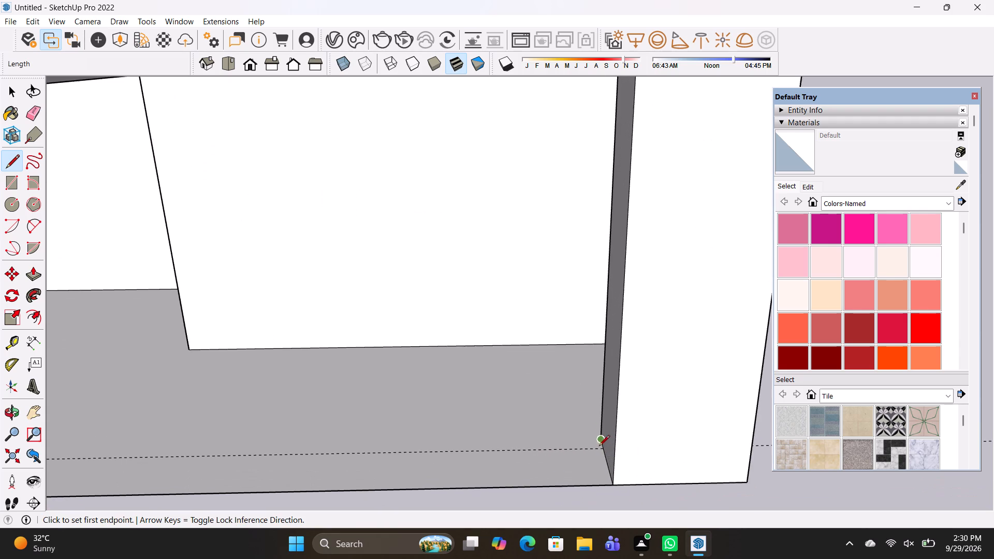
{"action": "left_click", "coordinate": [603, 450]}
{"action": "scroll", "coordinate": [261, 439], "scroll_direction": "down", "scroll_amount": 8}
{"action": "middle_click_drag", "start_coordinate": [258, 442], "coordinate": [627, 427], "text": "shift"}
{"action": "scroll", "coordinate": [153, 440], "scroll_direction": "up", "scroll_amount": 3}
{"action": "left_click", "coordinate": [103, 448]}
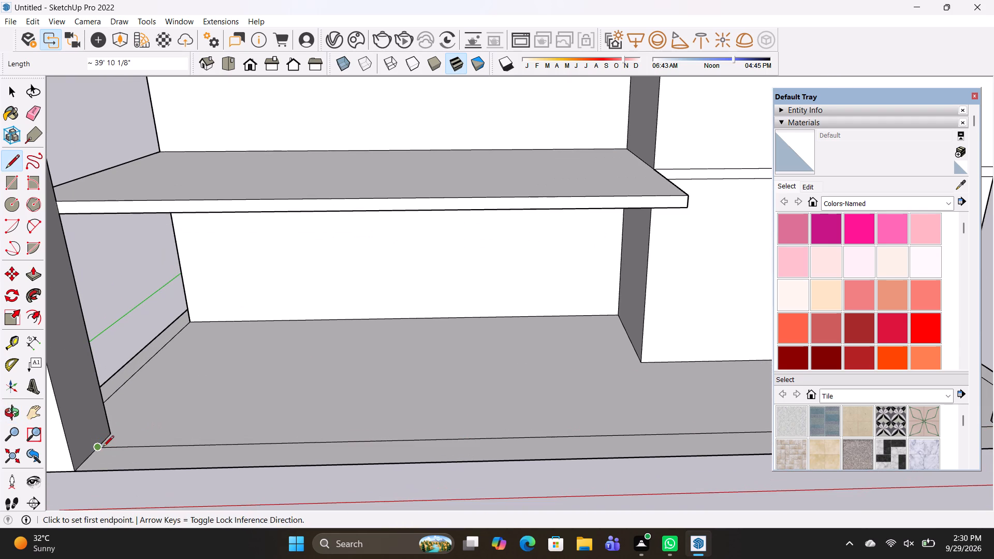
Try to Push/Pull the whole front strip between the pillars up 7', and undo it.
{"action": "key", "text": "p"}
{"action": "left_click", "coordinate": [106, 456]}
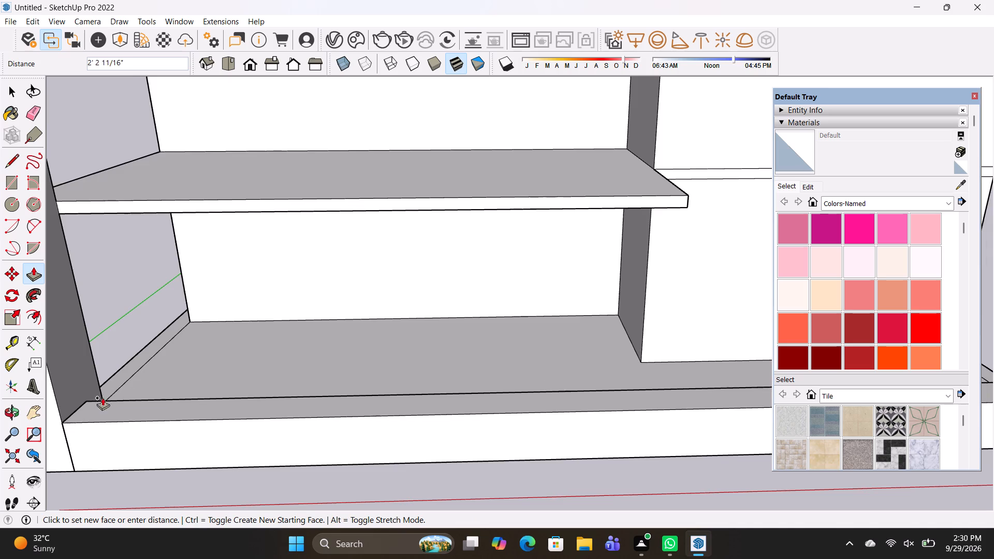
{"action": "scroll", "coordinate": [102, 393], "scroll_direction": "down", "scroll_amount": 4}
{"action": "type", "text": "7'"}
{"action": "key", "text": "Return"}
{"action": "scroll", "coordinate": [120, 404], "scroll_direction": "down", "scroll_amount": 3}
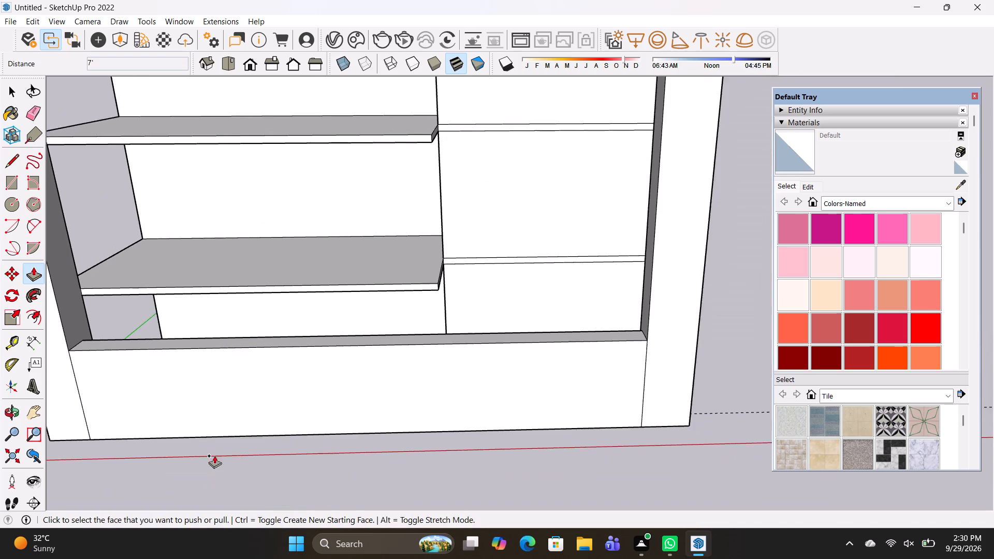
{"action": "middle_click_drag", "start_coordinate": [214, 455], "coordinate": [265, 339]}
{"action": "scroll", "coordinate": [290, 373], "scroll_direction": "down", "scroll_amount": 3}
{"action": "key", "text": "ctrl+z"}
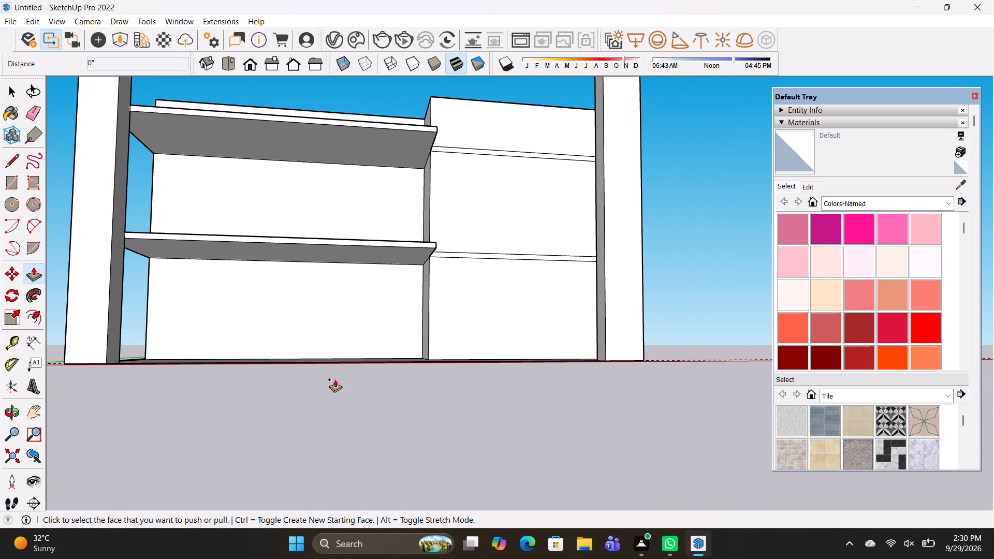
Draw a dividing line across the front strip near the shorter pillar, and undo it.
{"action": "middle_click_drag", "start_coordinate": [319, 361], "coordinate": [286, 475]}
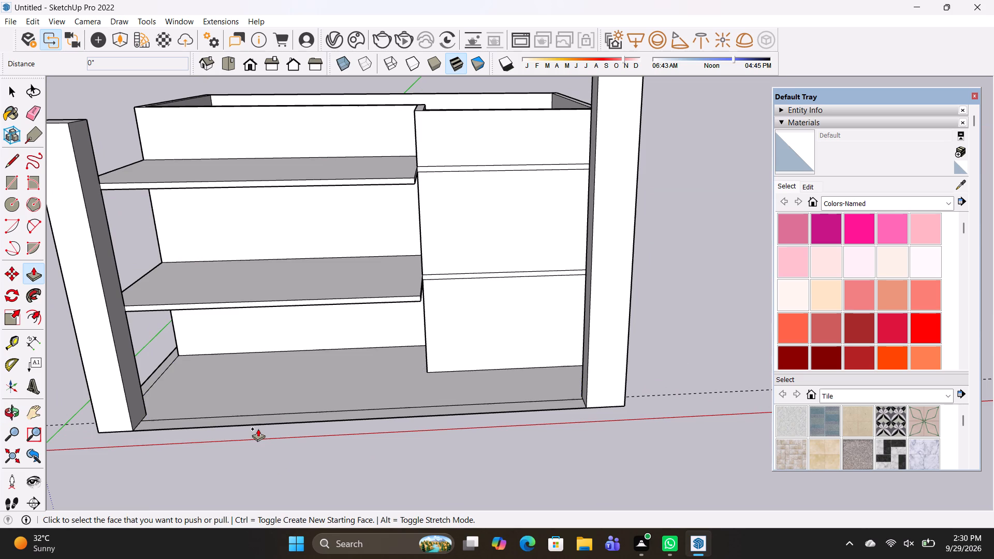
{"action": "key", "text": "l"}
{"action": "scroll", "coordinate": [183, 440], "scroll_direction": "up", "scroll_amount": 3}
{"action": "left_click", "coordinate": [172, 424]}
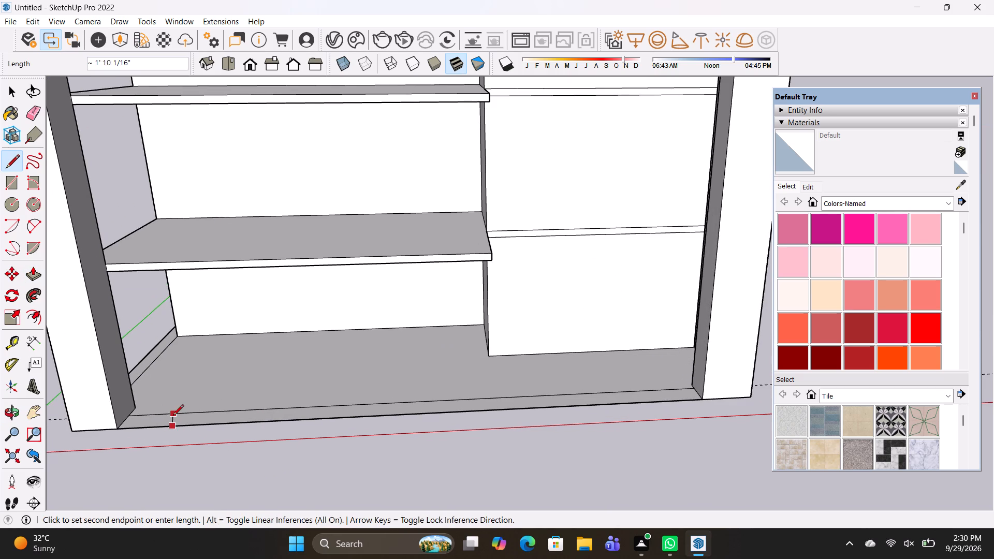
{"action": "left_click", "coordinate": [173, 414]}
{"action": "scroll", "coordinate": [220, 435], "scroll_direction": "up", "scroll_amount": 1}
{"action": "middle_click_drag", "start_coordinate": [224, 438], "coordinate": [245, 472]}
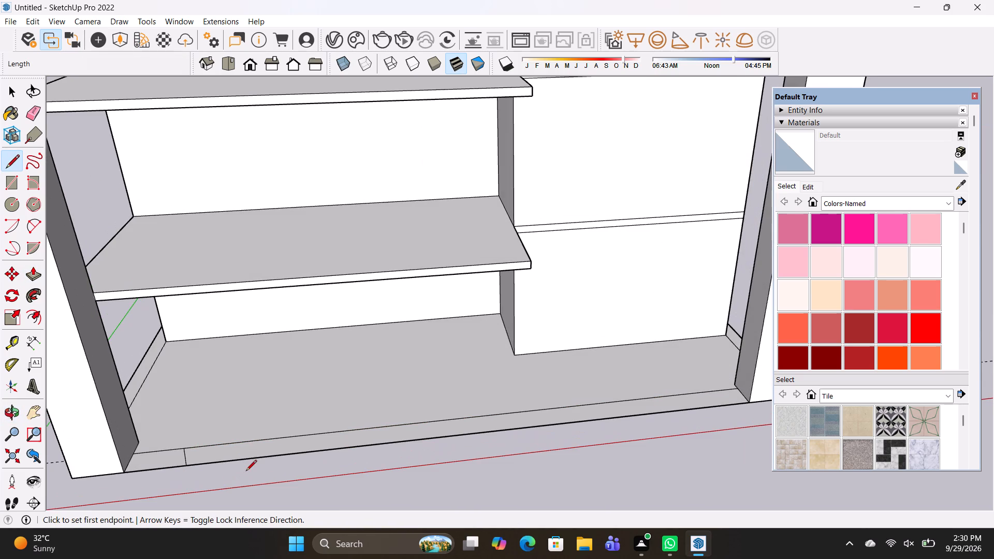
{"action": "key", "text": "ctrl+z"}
Draw three 1' 8 15/16" dividing lines across the front strip, one near the shorter pillar and two close together near the middle.
{"action": "left_click", "coordinate": [183, 469]}
{"action": "left_click", "coordinate": [187, 450]}
{"action": "scroll", "coordinate": [244, 490], "scroll_direction": "down", "scroll_amount": 1}
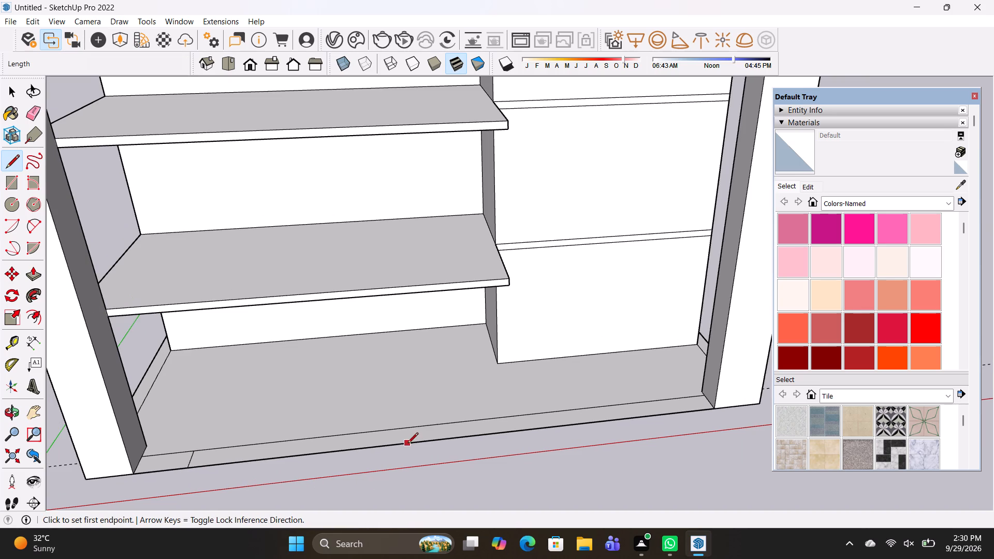
{"action": "left_click", "coordinate": [456, 435]}
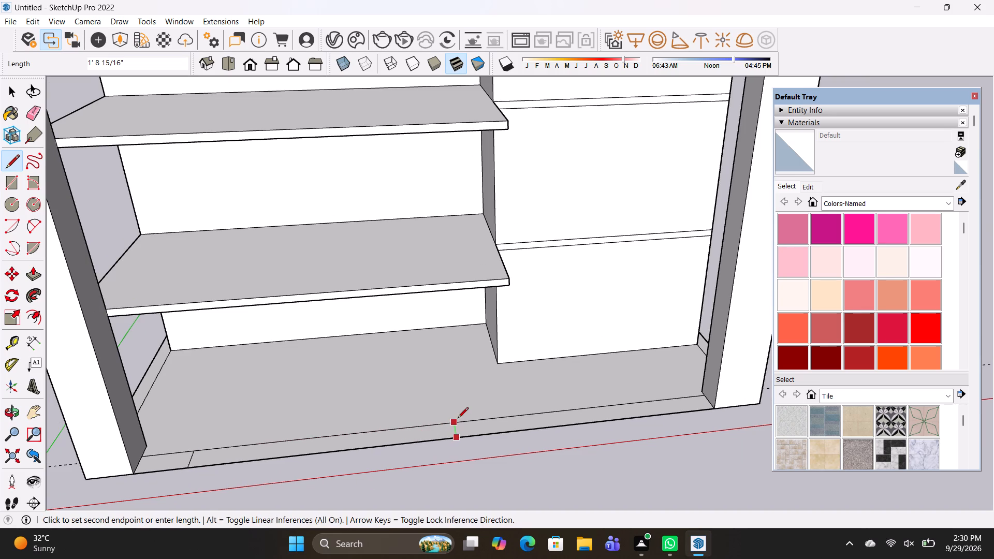
{"action": "left_click", "coordinate": [458, 419]}
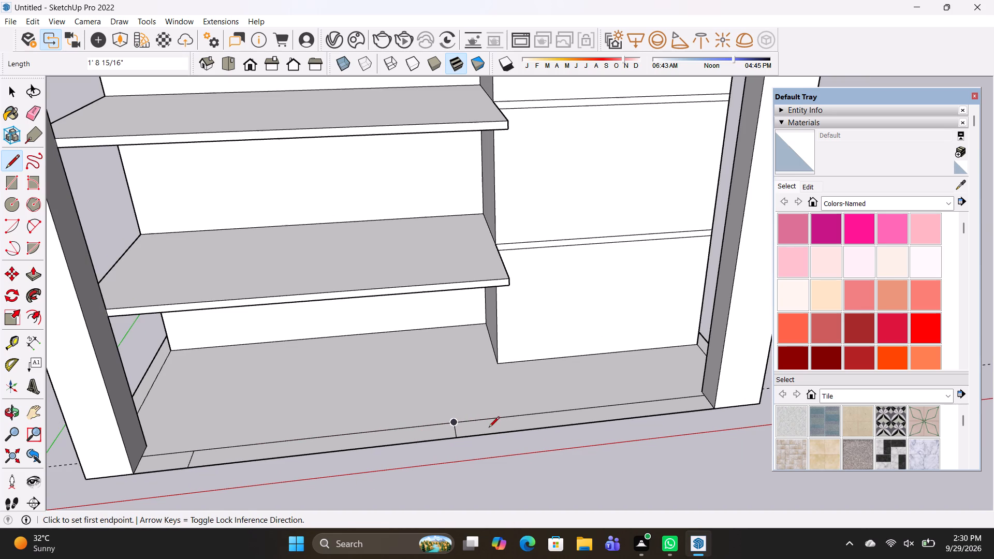
{"action": "left_click", "coordinate": [483, 432]}
{"action": "left_click", "coordinate": [483, 417]}
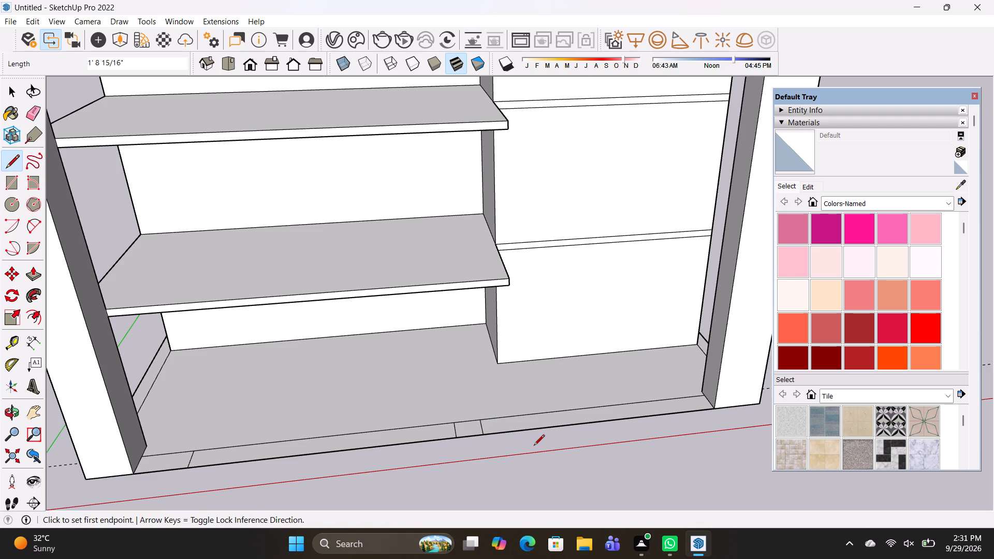
Draw a line from the midpoint of the middle dividing line to the taller pillar, splitting that section of the strip lengthwise.
{"action": "scroll", "coordinate": [524, 422], "scroll_direction": "up", "scroll_amount": 3}
{"action": "key", "text": "l"}
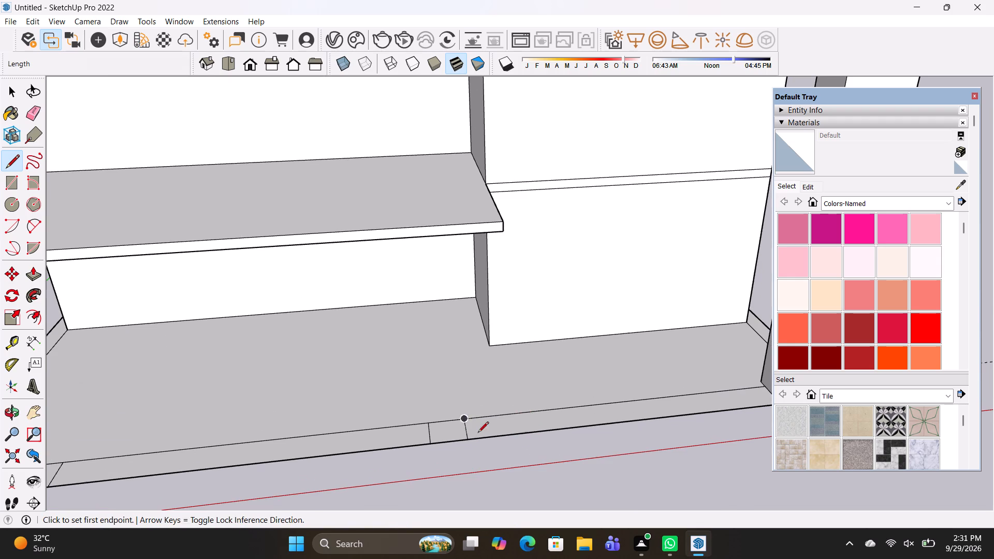
{"action": "scroll", "coordinate": [471, 438], "scroll_direction": "up", "scroll_amount": 3}
{"action": "left_click", "coordinate": [467, 428]}
{"action": "scroll", "coordinate": [655, 426], "scroll_direction": "down", "scroll_amount": 3}
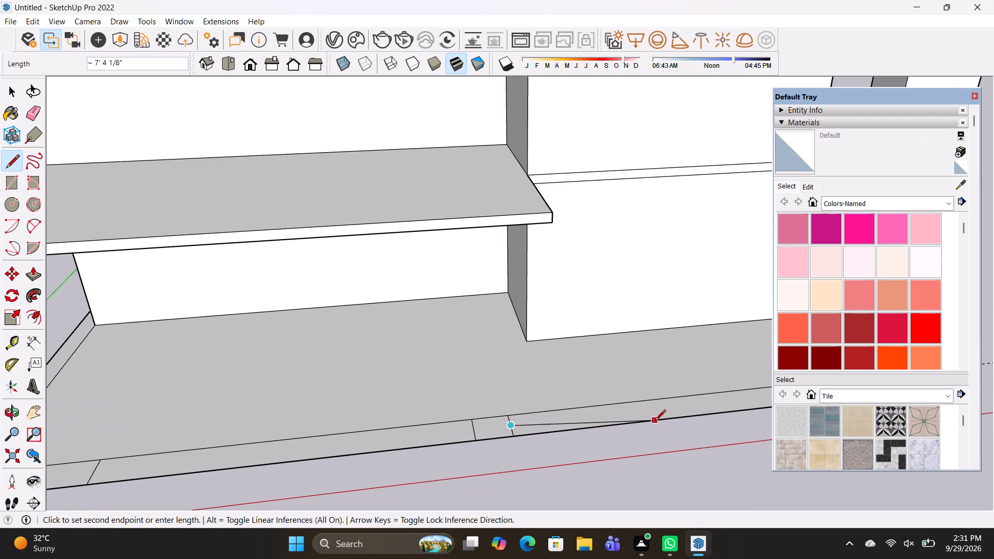
{"action": "middle_click_drag", "start_coordinate": [648, 406], "coordinate": [438, 437], "text": "shift"}
{"action": "scroll", "coordinate": [612, 401], "scroll_direction": "up", "scroll_amount": 2}
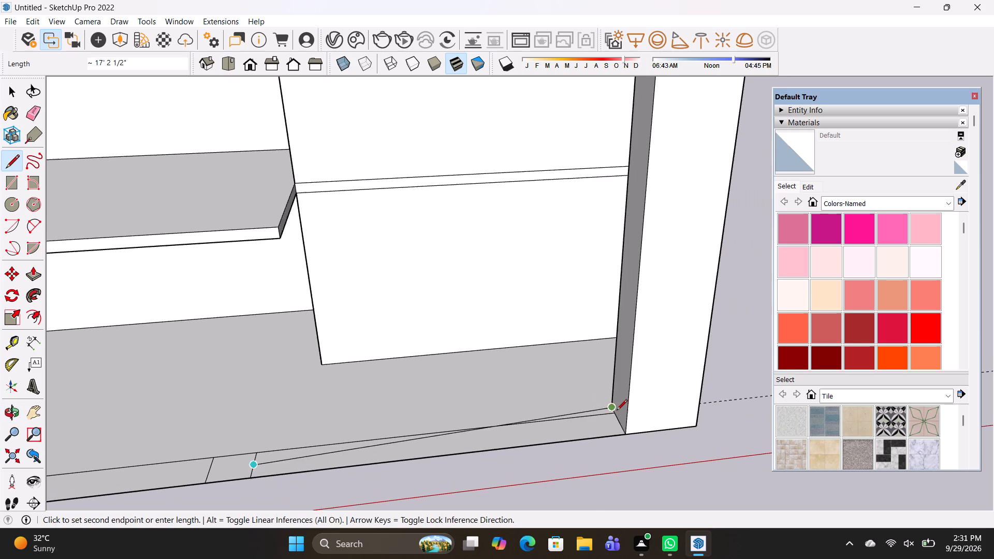
{"action": "left_click", "coordinate": [619, 424]}
Push/Pull the inner half of the split strip beside the taller pillar up 7' to form a boundary wall.
{"action": "key", "text": "p"}
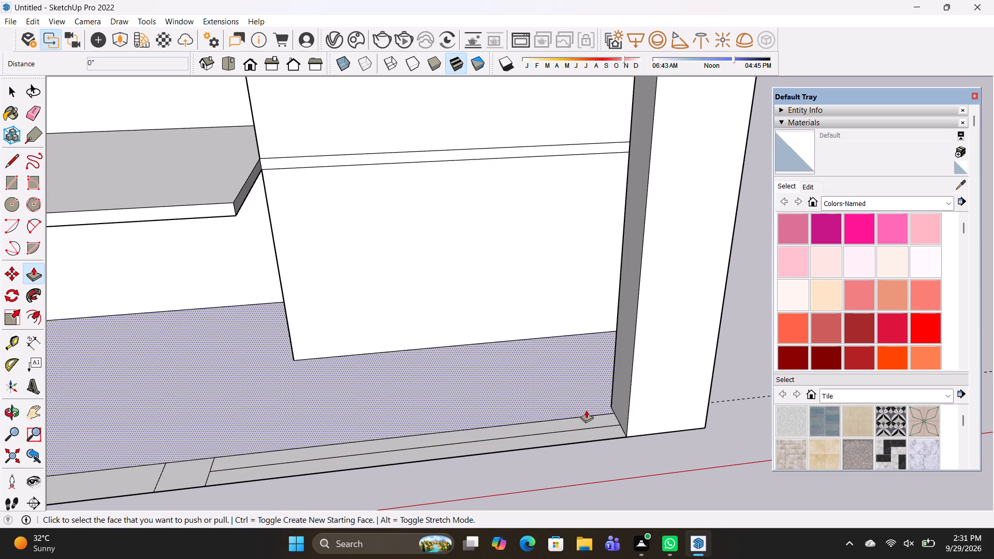
{"action": "left_click", "coordinate": [587, 419]}
{"action": "scroll", "coordinate": [621, 348], "scroll_direction": "down", "scroll_amount": 3}
{"action": "type", "text": "7'"}
{"action": "key", "text": "Return"}
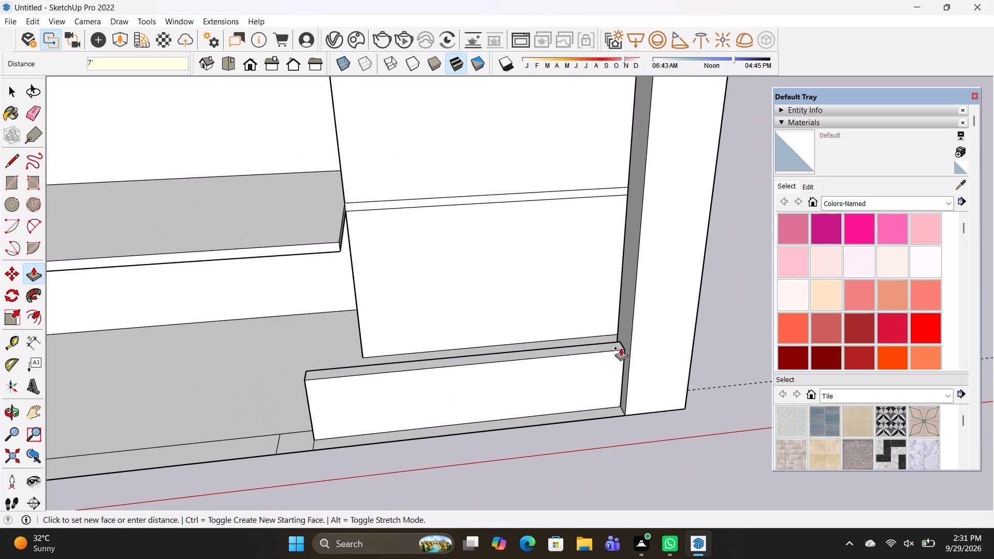
Push/Pull the small middle segment and the segment beside the shorter pillar up to the first-floor slab's top edge, about 10' 6" high.
{"action": "left_click", "coordinate": [305, 442]}
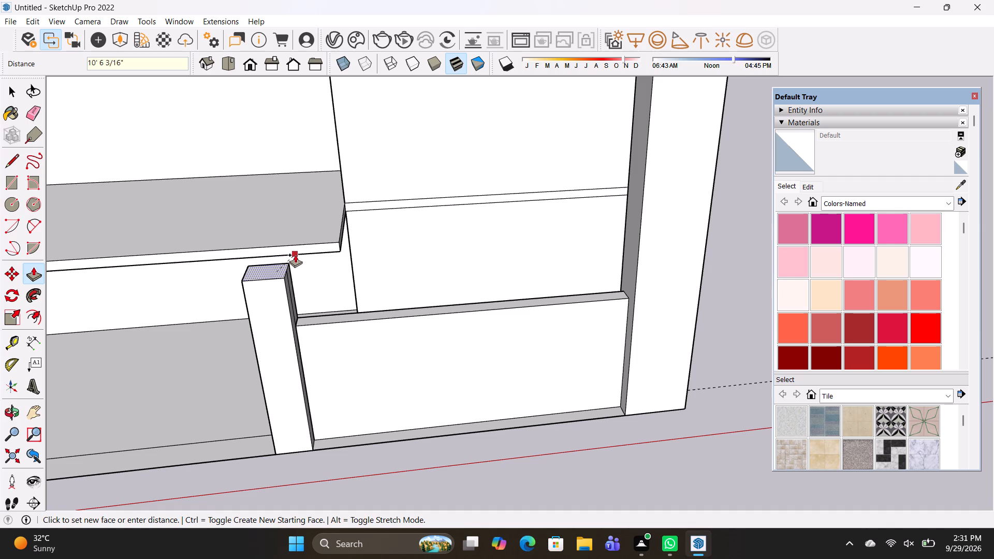
{"action": "left_click", "coordinate": [294, 254]}
{"action": "middle_click_drag", "start_coordinate": [299, 326], "coordinate": [374, 270]}
{"action": "scroll", "coordinate": [340, 299], "scroll_direction": "down", "scroll_amount": 4}
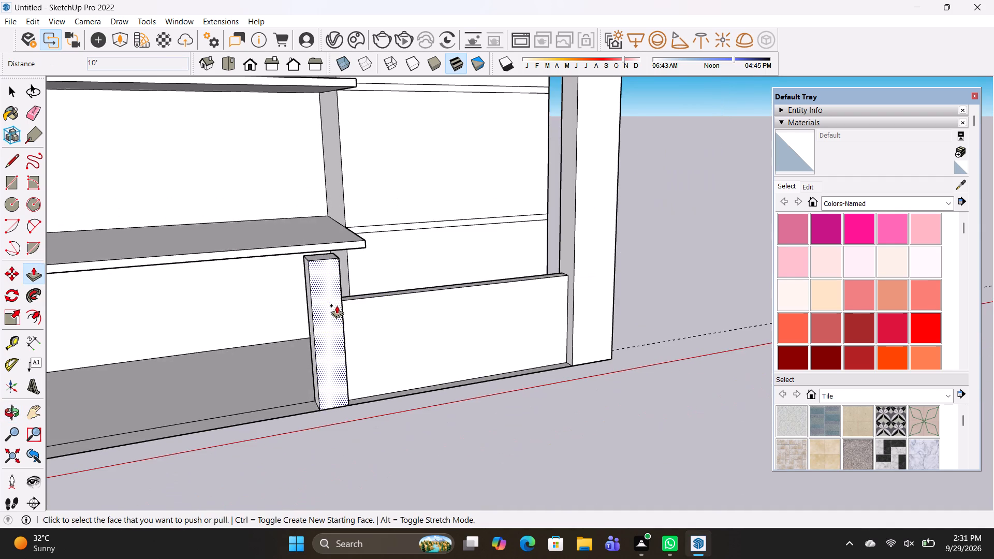
{"action": "middle_click_drag", "start_coordinate": [337, 305], "coordinate": [503, 249], "text": "shift"}
{"action": "left_click", "coordinate": [147, 406]}
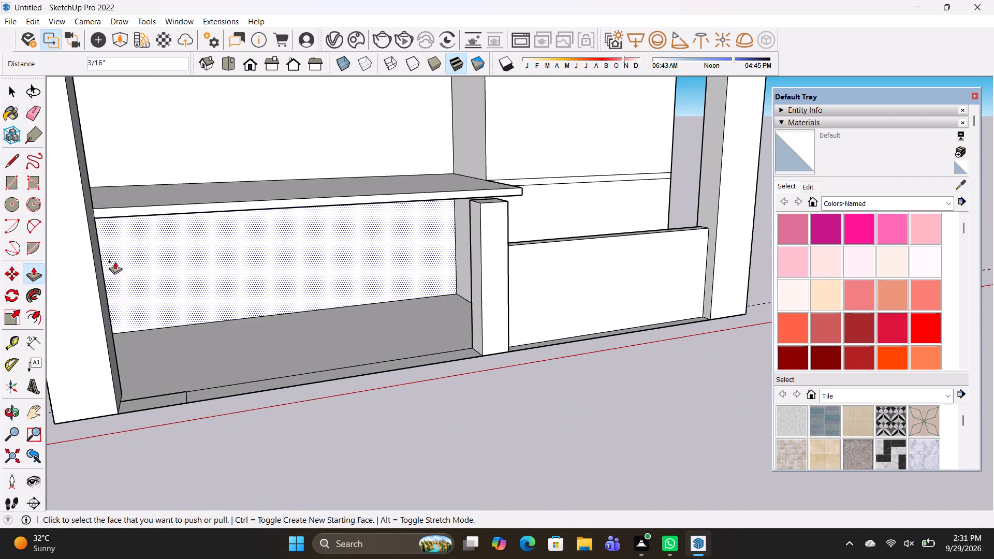
{"action": "left_click", "coordinate": [144, 401]}
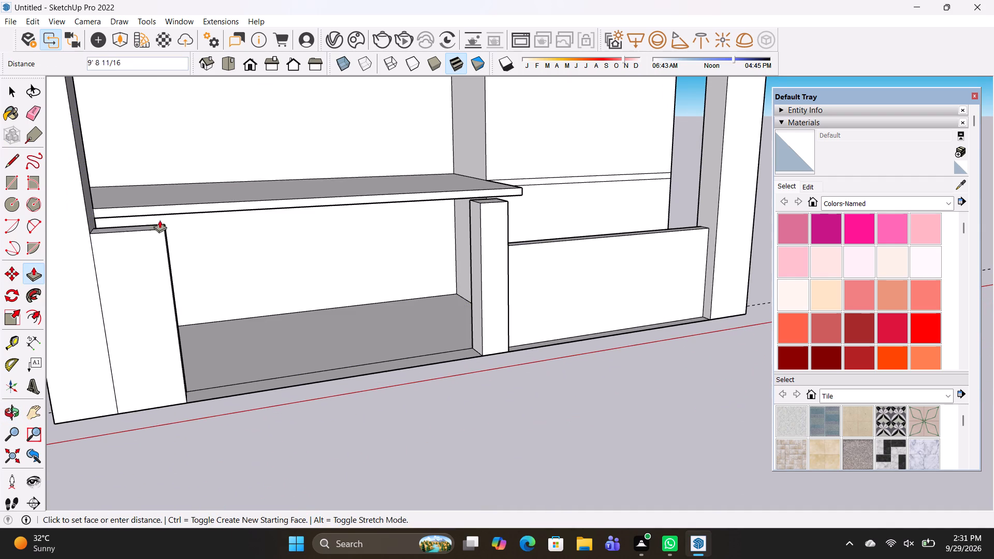
{"action": "left_click", "coordinate": [188, 204]}
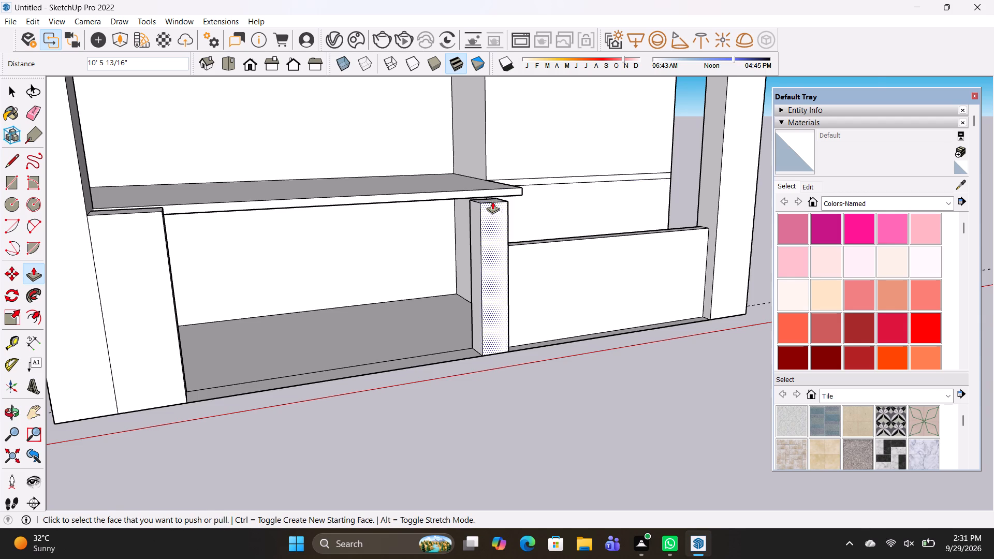
{"action": "scroll", "coordinate": [492, 200], "scroll_direction": "up", "scroll_amount": 4}
{"action": "left_click", "coordinate": [492, 200]}
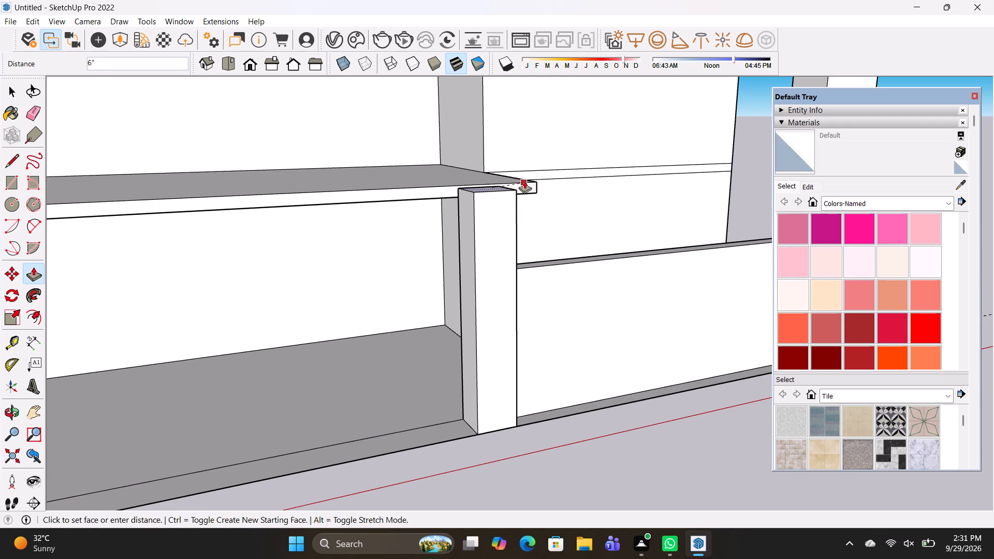
{"action": "left_click", "coordinate": [524, 180]}
Push/Pull the first-floor projecting slab's front face out 1' 1" to the back edge of the small middle pillar.
{"action": "middle_click_drag", "start_coordinate": [354, 355], "coordinate": [301, 395]}
{"action": "scroll", "coordinate": [321, 369], "scroll_direction": "down", "scroll_amount": 3}
{"action": "middle_click_drag", "start_coordinate": [344, 388], "coordinate": [497, 371]}
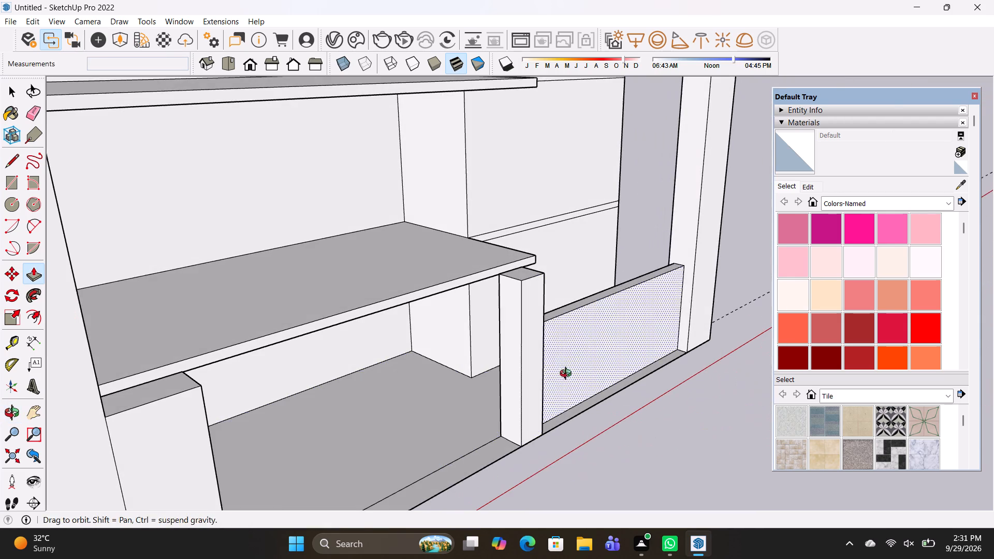
{"action": "middle_click", "coordinate": [568, 375]}
{"action": "middle_click", "coordinate": [567, 376]}
{"action": "left_click", "coordinate": [493, 272]}
{"action": "left_click", "coordinate": [499, 282]}
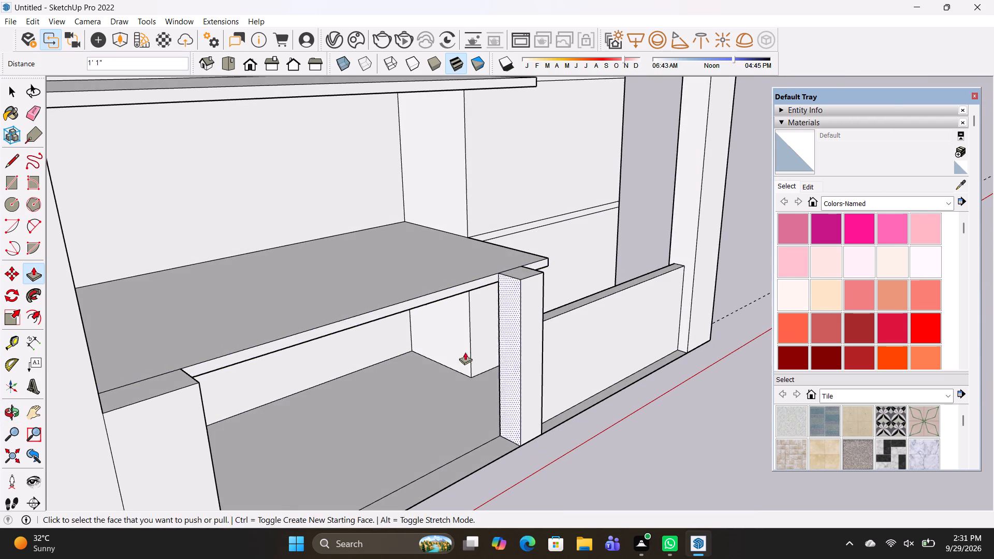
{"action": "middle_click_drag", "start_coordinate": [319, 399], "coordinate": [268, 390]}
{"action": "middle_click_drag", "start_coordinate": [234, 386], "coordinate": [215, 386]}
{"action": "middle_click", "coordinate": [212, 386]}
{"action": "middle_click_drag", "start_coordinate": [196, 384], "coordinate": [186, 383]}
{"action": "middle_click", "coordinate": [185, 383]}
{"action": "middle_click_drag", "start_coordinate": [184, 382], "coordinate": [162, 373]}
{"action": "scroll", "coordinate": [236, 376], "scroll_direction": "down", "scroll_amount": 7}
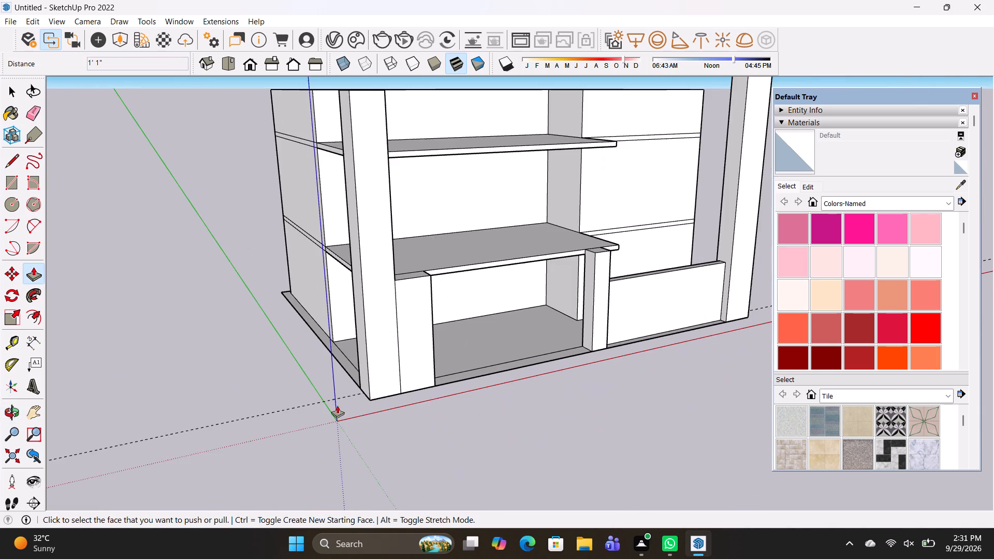
Push/Pull the front face of the wide post beside the shorter pillar out about 1' 2".
{"action": "middle_click_drag", "start_coordinate": [387, 422], "coordinate": [380, 424], "text": "shift"}
{"action": "middle_click", "coordinate": [375, 424], "text": "shift"}
{"action": "left_click", "coordinate": [397, 364]}
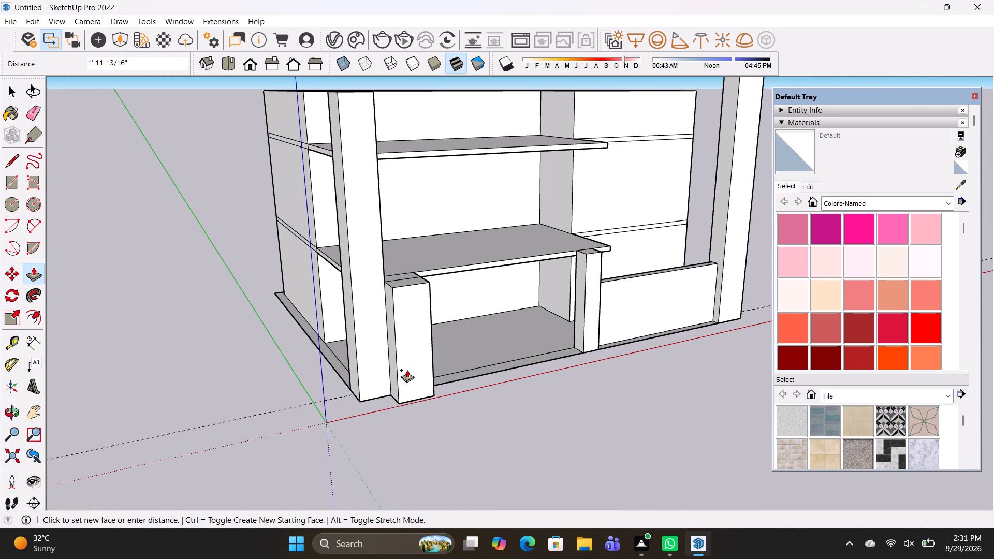
{"action": "left_click", "coordinate": [405, 364]}
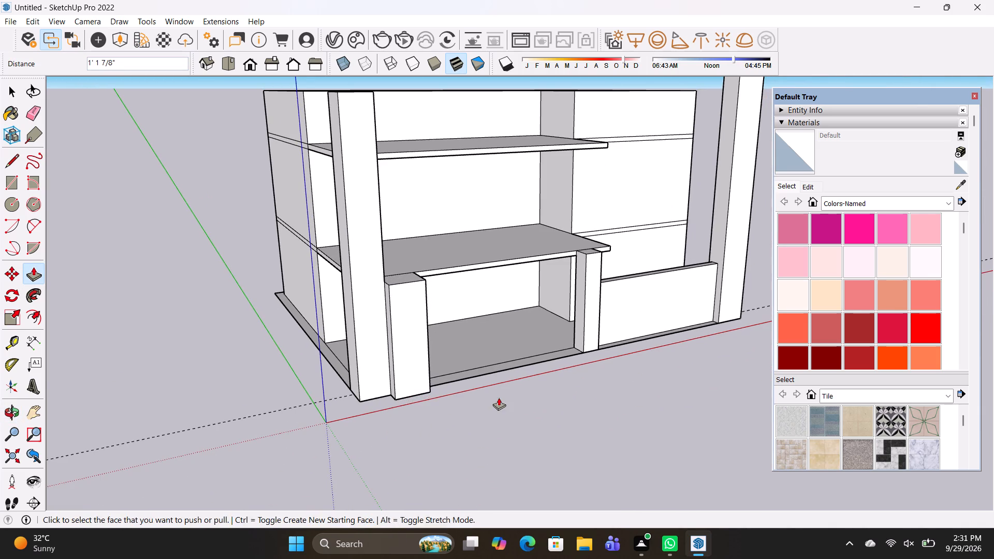
Erase the line separating the front strip from the floor between the wide post and the middle pillar.
{"action": "middle_click_drag", "start_coordinate": [495, 400], "coordinate": [390, 403]}
{"action": "scroll", "coordinate": [530, 387], "scroll_direction": "up", "scroll_amount": 2}
{"action": "middle_click_drag", "start_coordinate": [528, 395], "coordinate": [448, 388]}
{"action": "scroll", "coordinate": [449, 388], "scroll_direction": "up", "scroll_amount": 1}
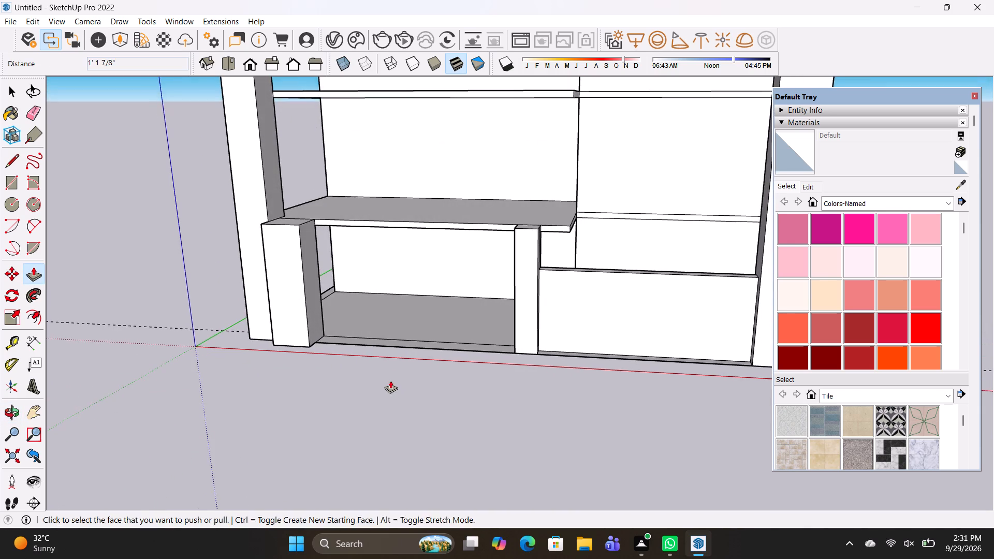
{"action": "middle_click_drag", "start_coordinate": [389, 381], "coordinate": [396, 443]}
{"action": "key", "text": "l"}
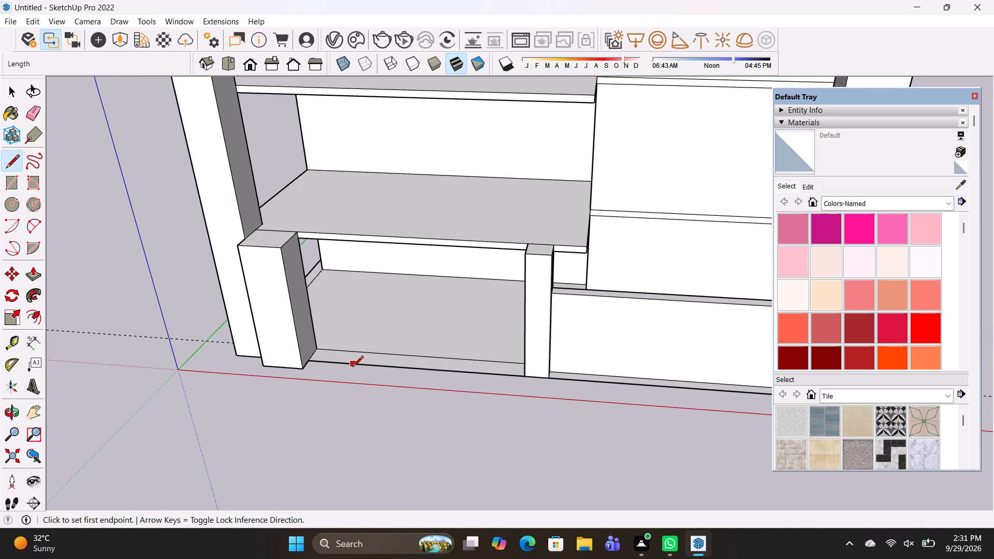
{"action": "key", "text": "e"}
{"action": "left_click_drag", "start_coordinate": [338, 350], "coordinate": [343, 342]}
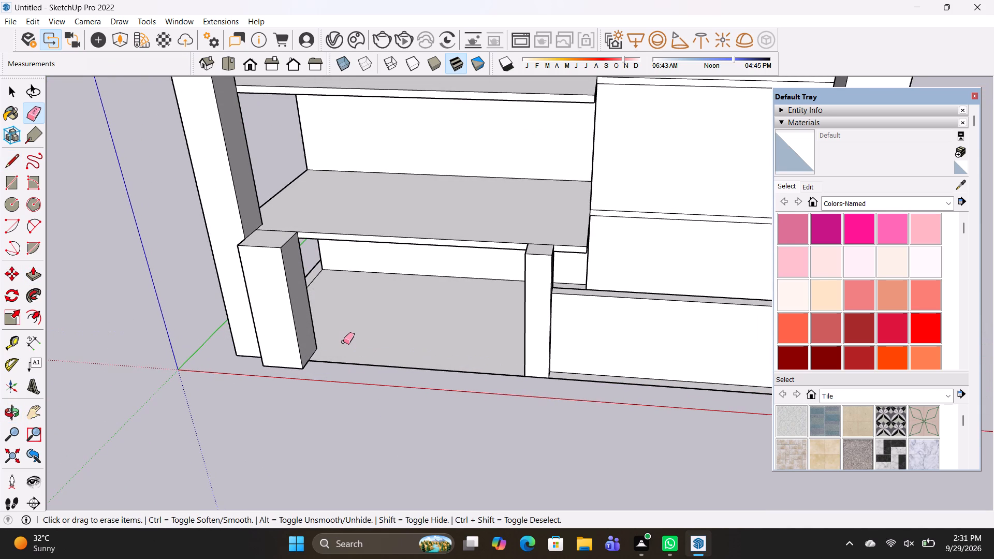
Draw a line about 17' 6" long across the floor from the wide post's base to the midpoint of the middle pillar's side base.
{"action": "key", "text": "l"}
{"action": "scroll", "coordinate": [310, 357], "scroll_direction": "up", "scroll_amount": 3}
{"action": "left_click", "coordinate": [315, 355]}
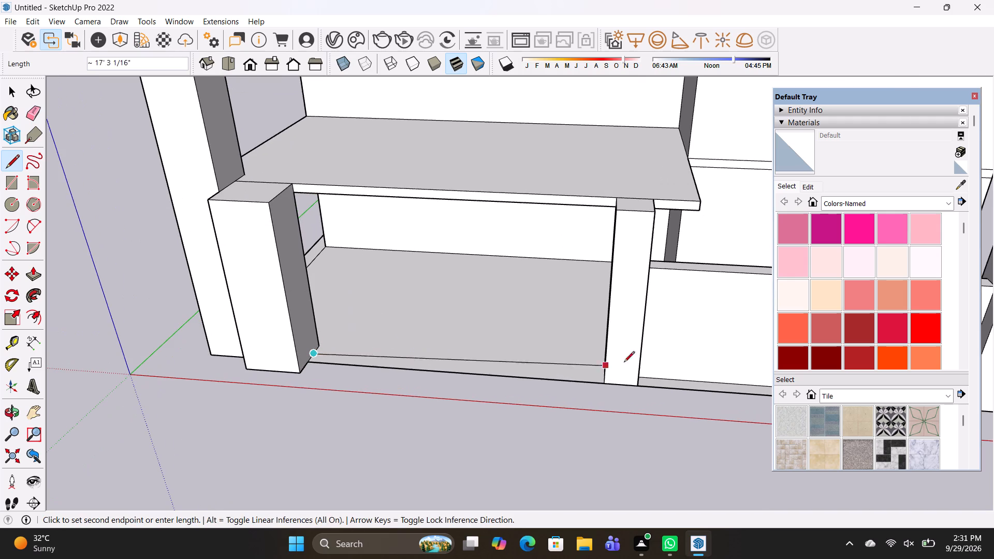
{"action": "middle_click", "coordinate": [584, 370]}
{"action": "middle_click_drag", "start_coordinate": [584, 372], "coordinate": [681, 369]}
{"action": "scroll", "coordinate": [633, 356], "scroll_direction": "up", "scroll_amount": 3}
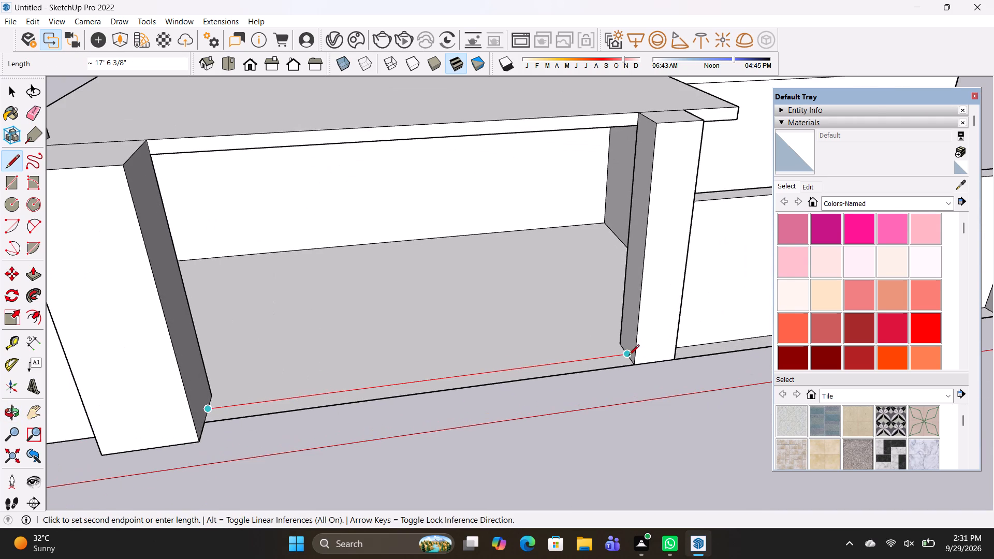
{"action": "left_click", "coordinate": [628, 356]}
Push/Pull the front floor strip between the wide post and the middle pillar up 10' 6", level with the pillar's top.
{"action": "key", "text": "space"}
{"action": "type", "text": "P"}
{"action": "left_click", "coordinate": [608, 362]}
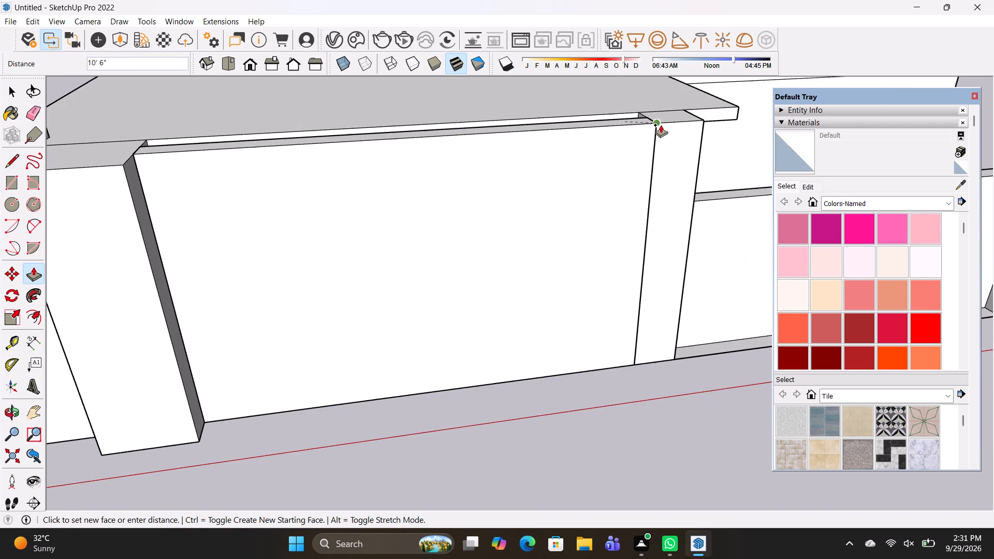
{"action": "left_click", "coordinate": [660, 125]}
Draw a rectangle about 11' 1" by 2' 7" along the base of the tall wall between the two posts.
{"action": "middle_click_drag", "start_coordinate": [565, 380], "coordinate": [523, 302]}
{"action": "scroll", "coordinate": [521, 324], "scroll_direction": "down", "scroll_amount": 3}
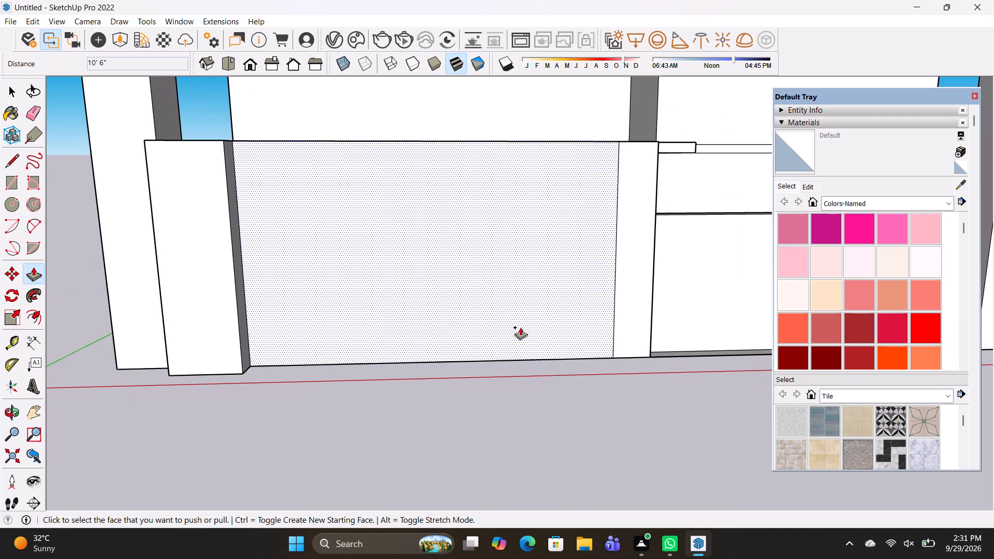
{"action": "key", "text": "r"}
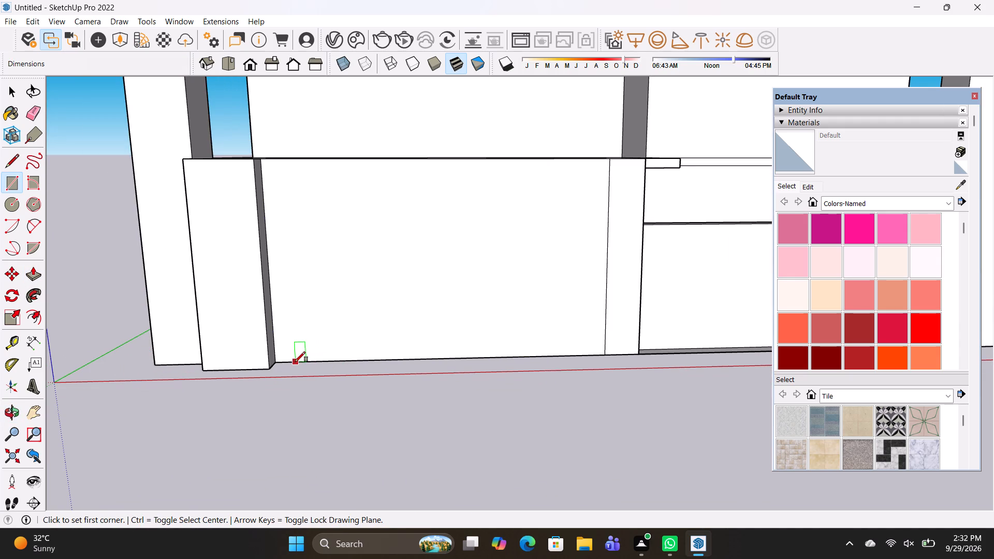
{"action": "left_click", "coordinate": [295, 362]}
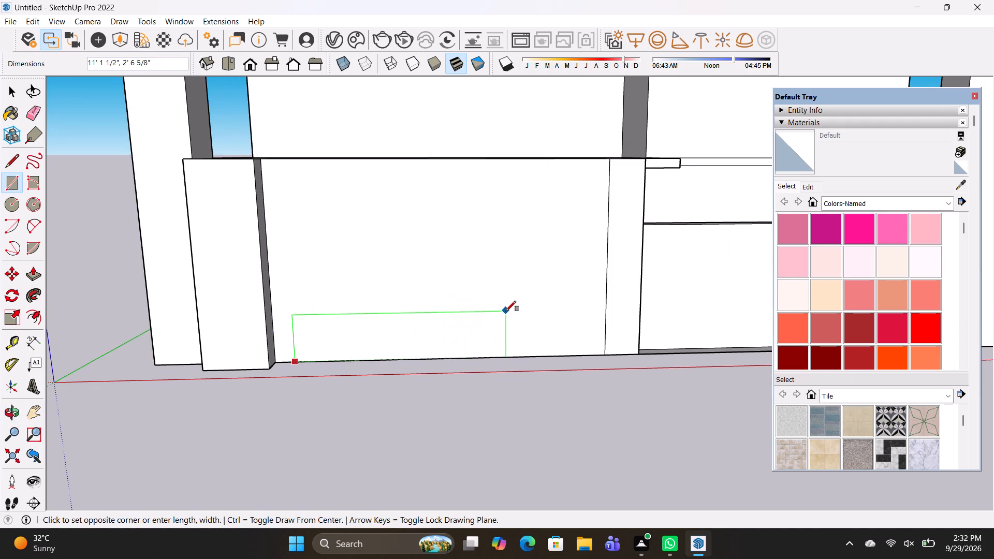
{"action": "left_click", "coordinate": [506, 311]}
Push/Pull the rectangle at the tall wall's base out about 2' 3" to form a low block.
{"action": "key", "text": "p"}
{"action": "left_click", "coordinate": [474, 331]}
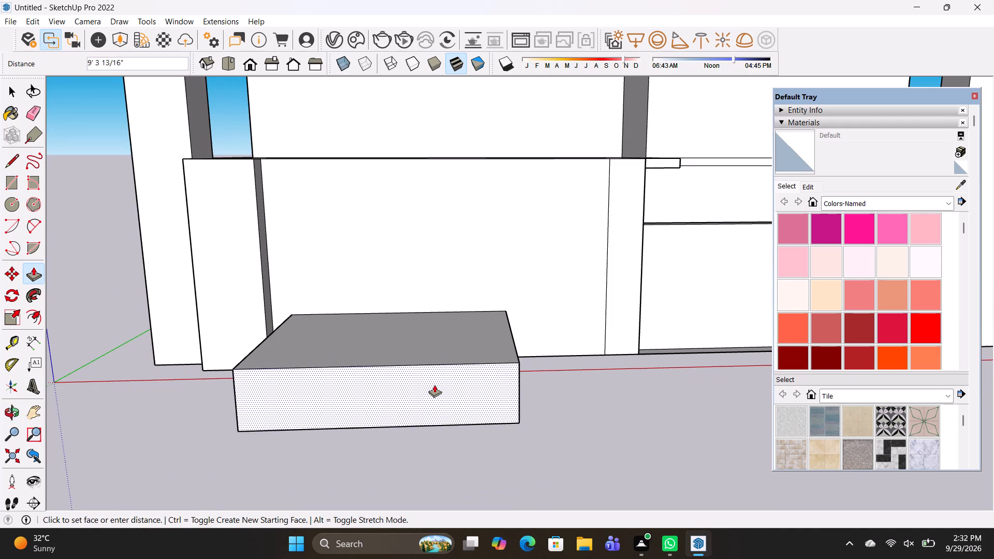
{"action": "middle_click_drag", "start_coordinate": [325, 385], "coordinate": [59, 417]}
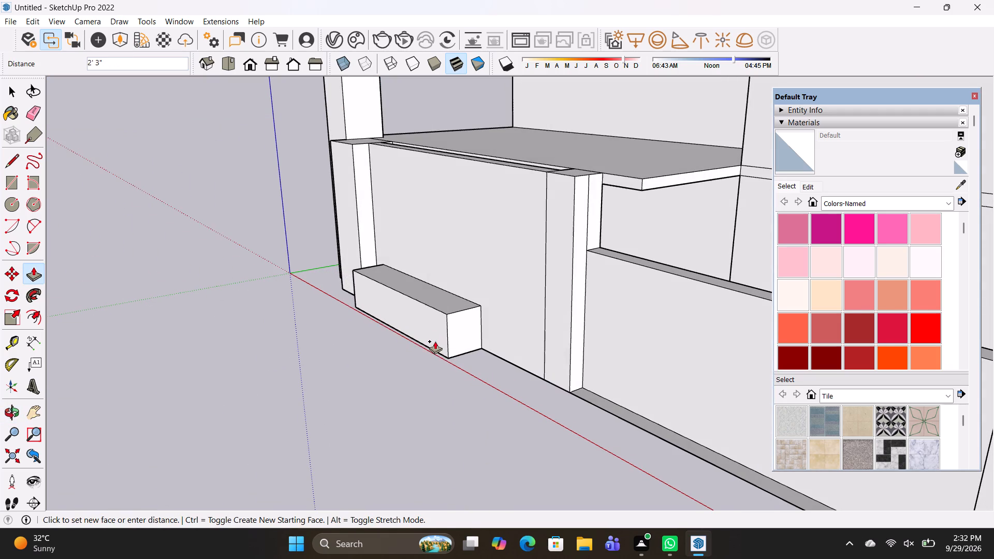
{"action": "left_click", "coordinate": [435, 341]}
Push/Pull the top face of the boundary wall beside the taller pillar up about 1' 9".
{"action": "middle_click_drag", "start_coordinate": [422, 431], "coordinate": [563, 427]}
{"action": "scroll", "coordinate": [542, 426], "scroll_direction": "down", "scroll_amount": 4}
{"action": "middle_click_drag", "start_coordinate": [534, 426], "coordinate": [271, 433], "text": "shift"}
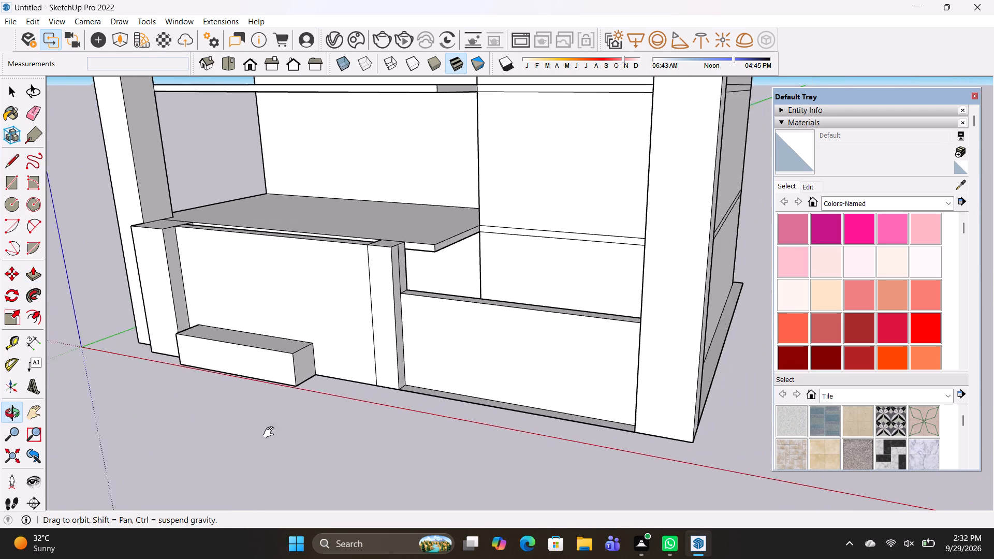
{"action": "middle_click_drag", "start_coordinate": [271, 433], "coordinate": [267, 434], "text": "shift"}
{"action": "middle_click_drag", "start_coordinate": [457, 458], "coordinate": [560, 385]}
{"action": "scroll", "coordinate": [523, 348], "scroll_direction": "up", "scroll_amount": 4}
{"action": "middle_click_drag", "start_coordinate": [529, 331], "coordinate": [508, 410]}
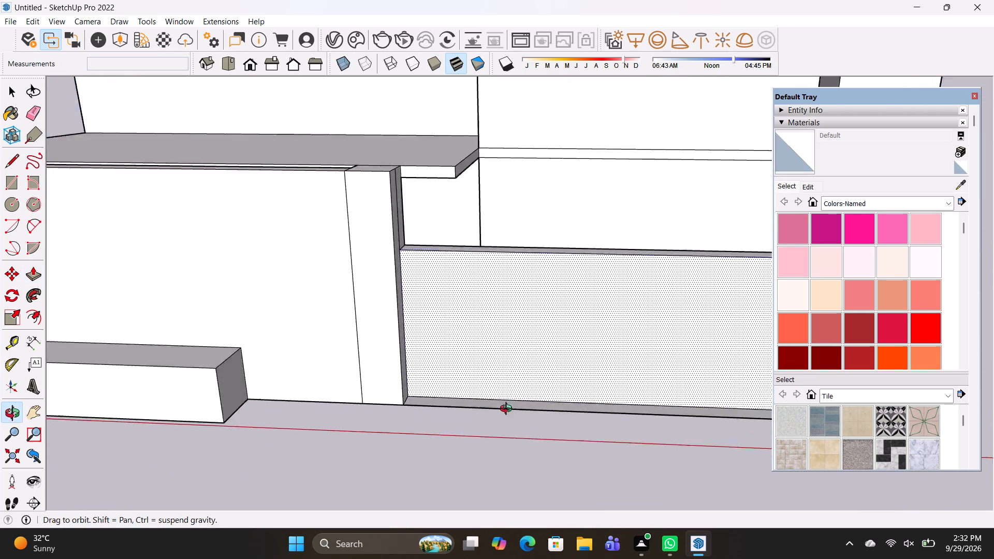
{"action": "middle_click_drag", "start_coordinate": [508, 410], "coordinate": [358, 524]}
{"action": "scroll", "coordinate": [434, 270], "scroll_direction": "up", "scroll_amount": 1}
{"action": "left_click", "coordinate": [433, 288]}
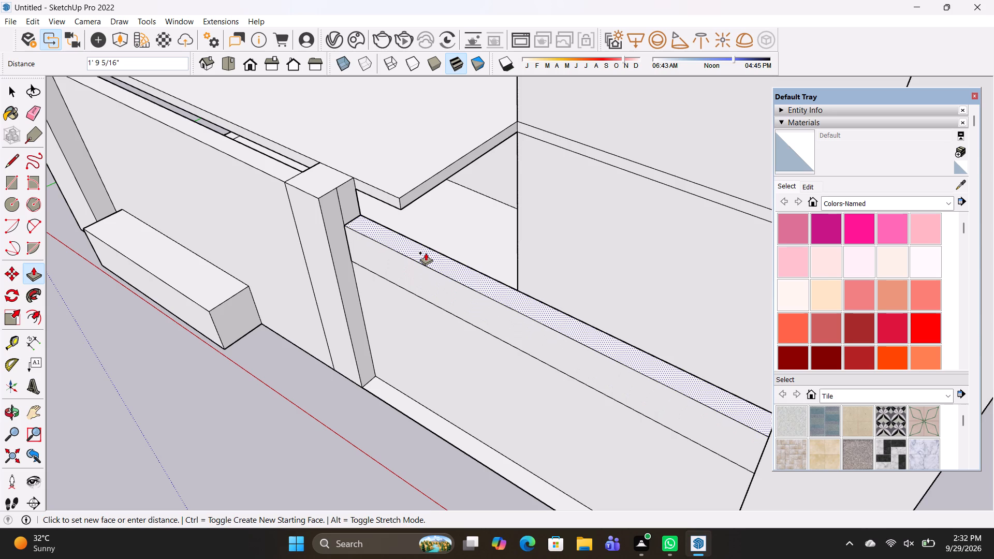
{"action": "left_click", "coordinate": [426, 247]}
Draw an upright door-shaped rectangle from the base of the boundary wall's front face, close to the middle pillar.
{"action": "middle_click_drag", "start_coordinate": [407, 350], "coordinate": [517, 308]}
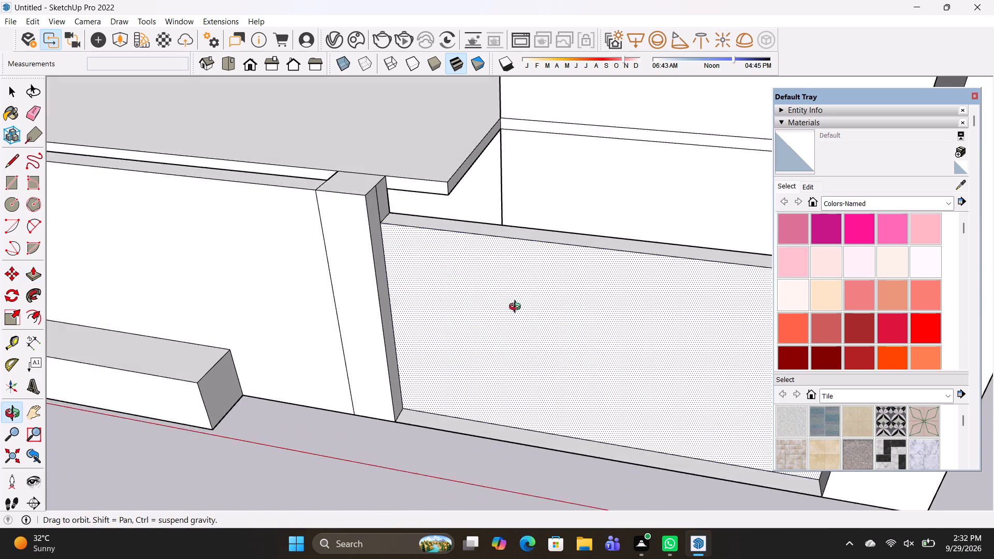
{"action": "middle_click_drag", "start_coordinate": [517, 308], "coordinate": [528, 295]}
{"action": "scroll", "coordinate": [528, 294], "scroll_direction": "up", "scroll_amount": 1}
{"action": "key", "text": "space"}
{"action": "type", "text": "R"}
{"action": "left_click", "coordinate": [413, 420]}
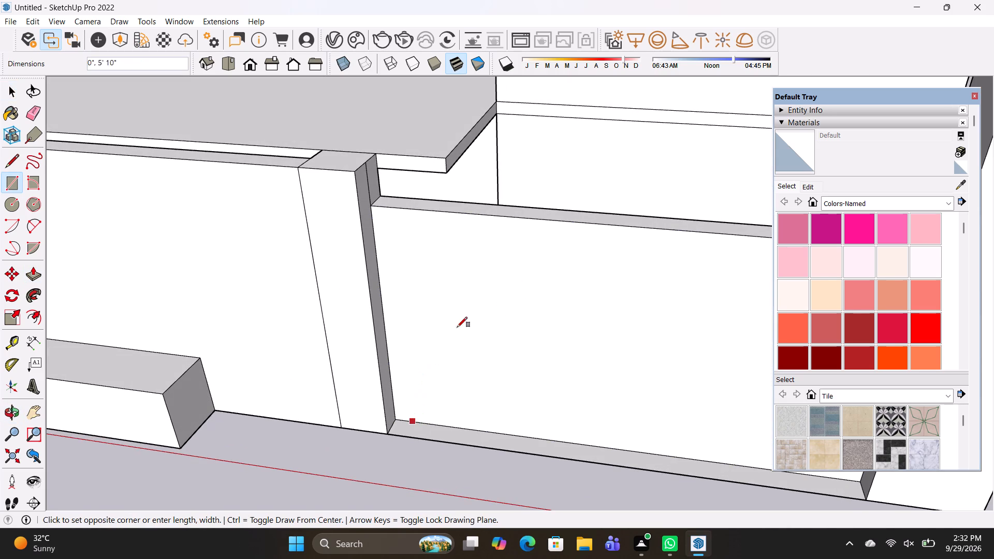
{"action": "left_click", "coordinate": [514, 255]}
Offset the door rectangle's outline inward about 1 3/8".
{"action": "key", "text": "o"}
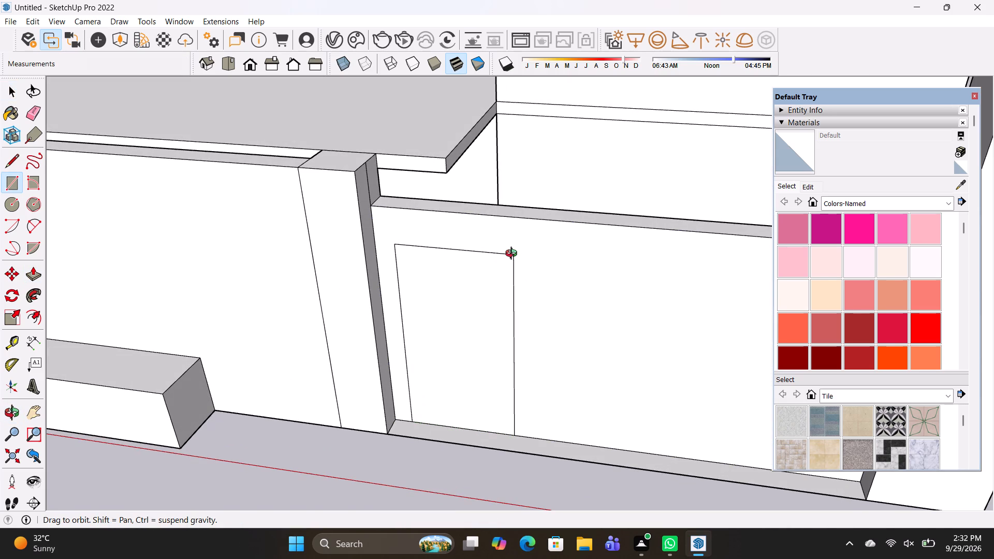
{"action": "key", "text": "f"}
{"action": "left_click", "coordinate": [504, 258]}
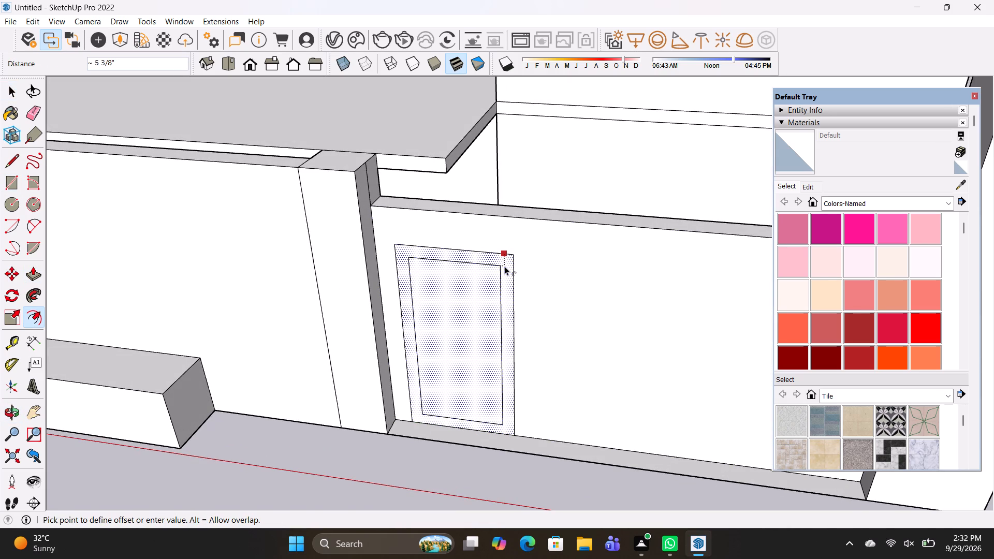
{"action": "scroll", "coordinate": [504, 261], "scroll_direction": "up", "scroll_amount": 3}
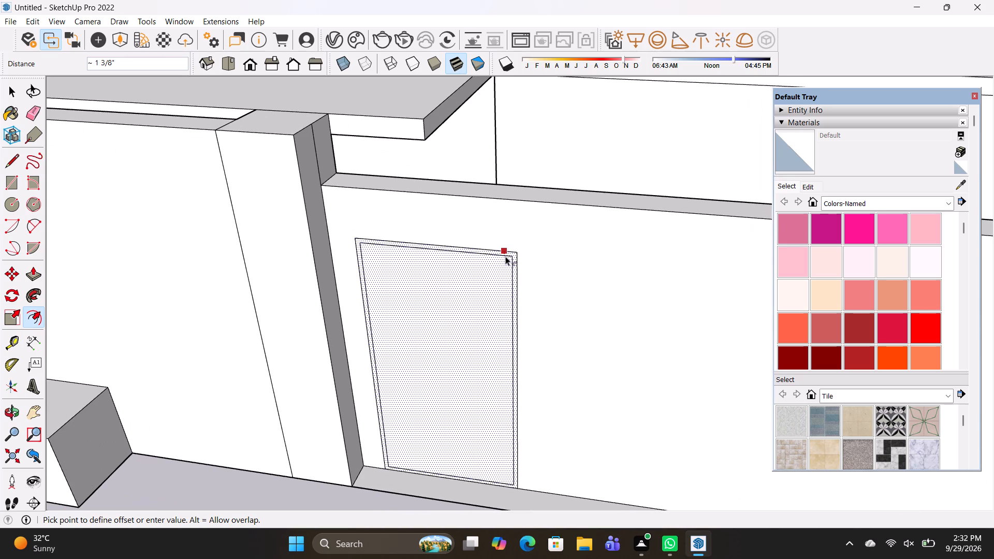
{"action": "left_click", "coordinate": [505, 257]}
Push/Pull the narrow border of the door rectangle out about 3 1/2" to form a raised frame.
{"action": "key", "text": "space"}
{"action": "type", "text": "P"}
{"action": "left_click", "coordinate": [509, 255]}
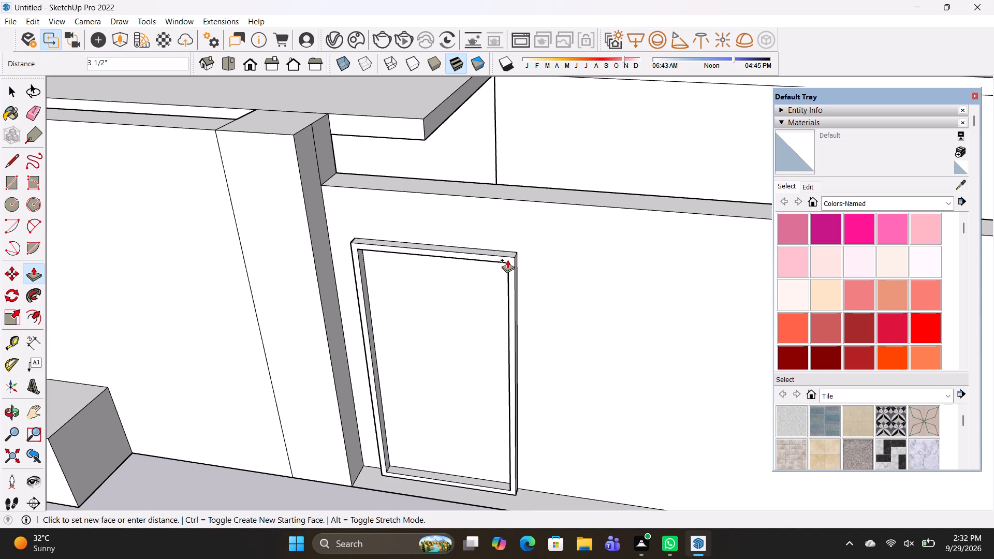
{"action": "left_click", "coordinate": [507, 260]}
Examine the whole front elevation with the new door frame and low block.
{"action": "middle_click_drag", "start_coordinate": [470, 344], "coordinate": [518, 331]}
{"action": "middle_click", "coordinate": [520, 331]}
{"action": "key", "text": "space"}
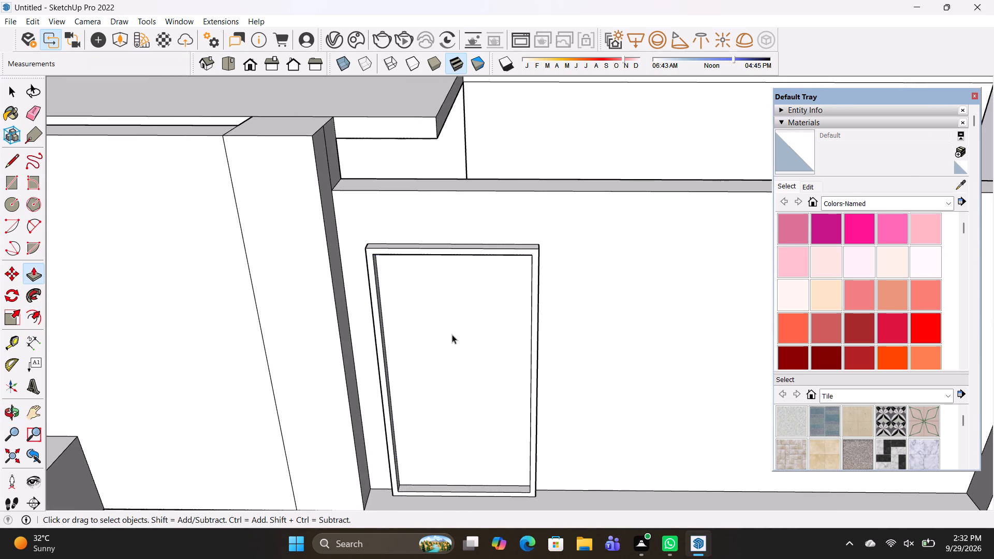
{"action": "scroll", "coordinate": [451, 335], "scroll_direction": "down", "scroll_amount": 5}
{"action": "middle_click_drag", "start_coordinate": [434, 426], "coordinate": [443, 376]}
{"action": "scroll", "coordinate": [451, 379], "scroll_direction": "down", "scroll_amount": 4}
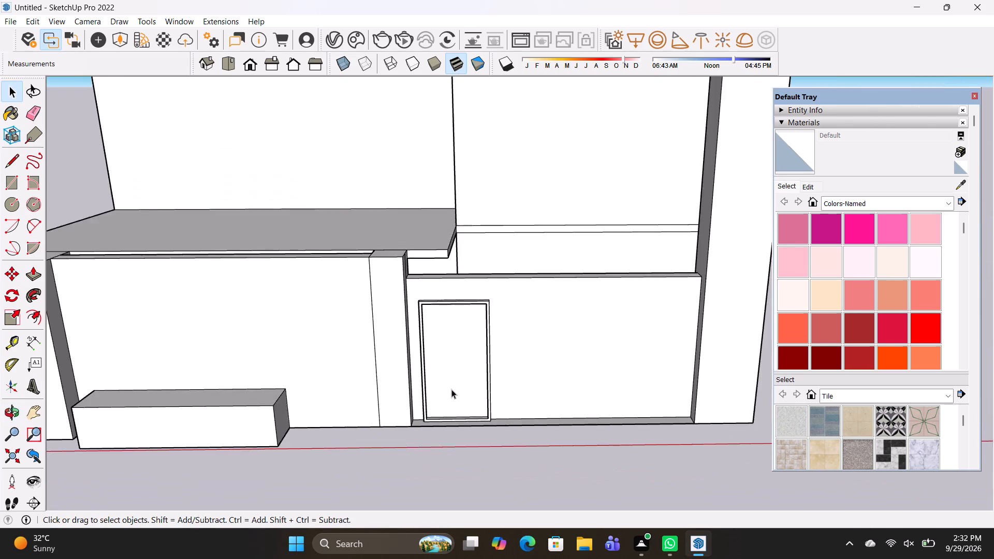
{"action": "scroll", "coordinate": [451, 389], "scroll_direction": "down", "scroll_amount": 3}
{"action": "middle_click_drag", "start_coordinate": [417, 463], "coordinate": [527, 380]}
{"action": "scroll", "coordinate": [529, 406], "scroll_direction": "down", "scroll_amount": 6}
{"action": "middle_click_drag", "start_coordinate": [548, 426], "coordinate": [503, 428]}
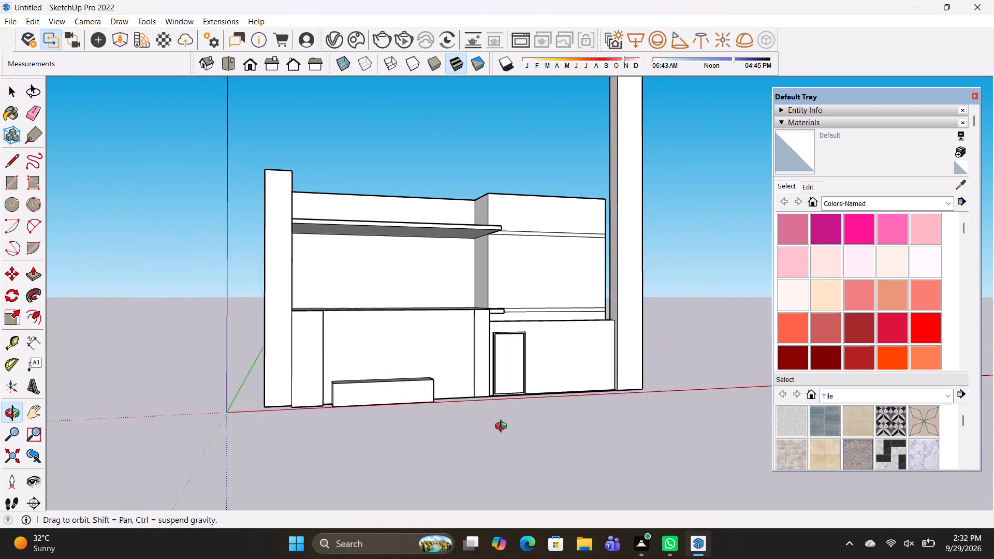
{"action": "middle_click_drag", "start_coordinate": [503, 428], "coordinate": [496, 426]}
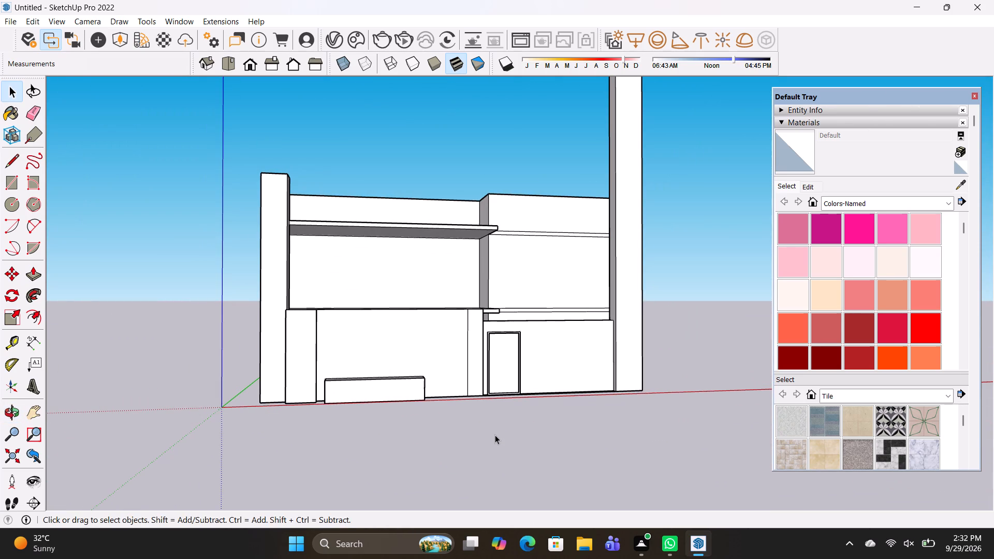
Push/Pull the door frame's top face up to the boundary wall's top edge.
{"action": "scroll", "coordinate": [493, 392], "scroll_direction": "up", "scroll_amount": 3}
{"action": "scroll", "coordinate": [494, 308], "scroll_direction": "up", "scroll_amount": 3}
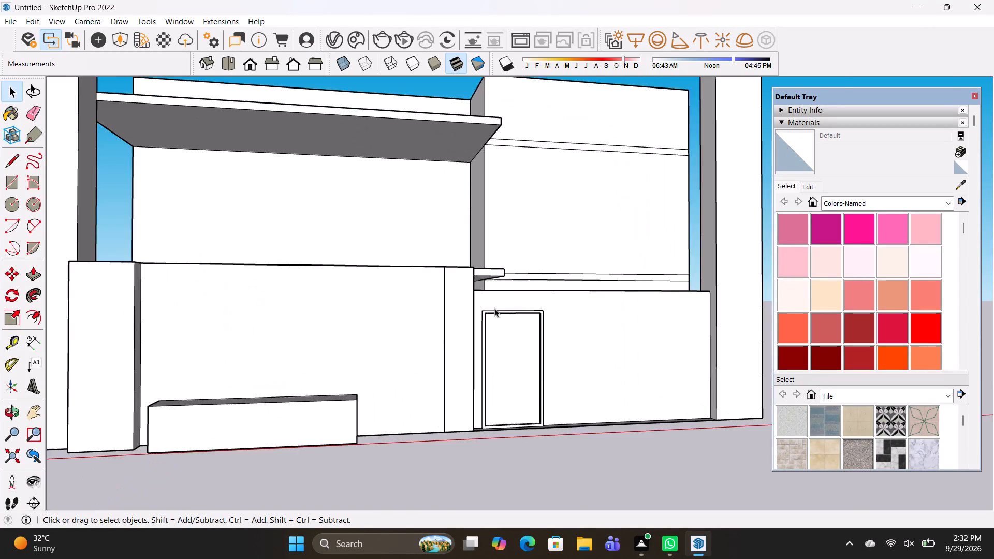
{"action": "scroll", "coordinate": [494, 308], "scroll_direction": "up", "scroll_amount": 7}
{"action": "middle_click_drag", "start_coordinate": [463, 348], "coordinate": [272, 460]}
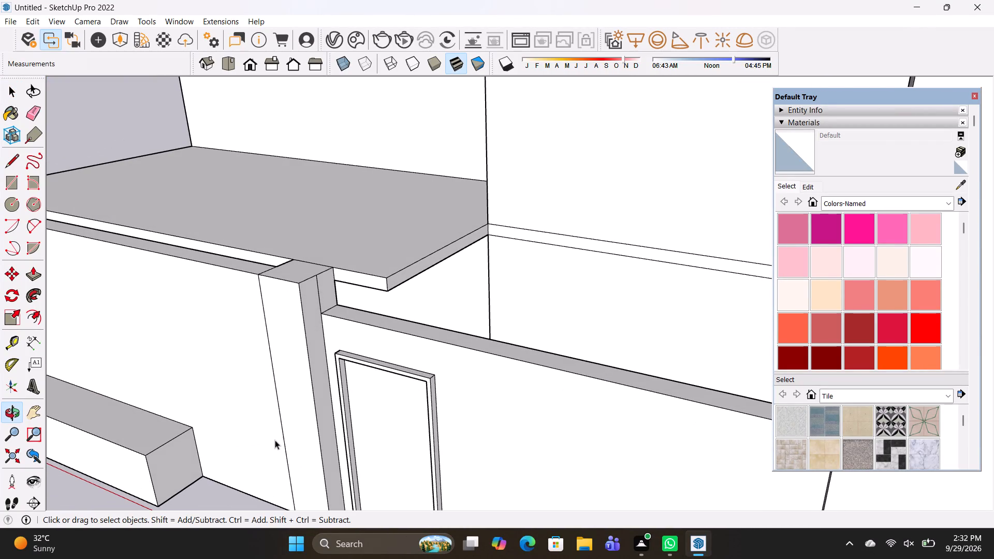
{"action": "key", "text": "p"}
{"action": "scroll", "coordinate": [320, 359], "scroll_direction": "up", "scroll_amount": 3}
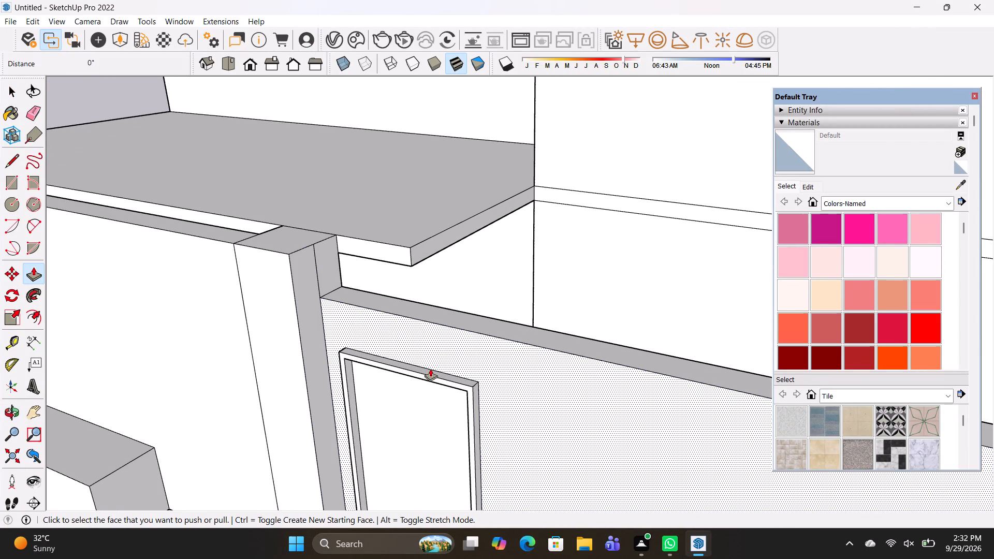
{"action": "left_click", "coordinate": [431, 372]}
{"action": "left_click", "coordinate": [474, 330]}
Push/Pull the inner top face of the door frame up about 1' 4" to heighten the panel.
{"action": "middle_click_drag", "start_coordinate": [446, 404], "coordinate": [485, 291]}
{"action": "middle_click_drag", "start_coordinate": [477, 306], "coordinate": [474, 226]}
{"action": "left_click", "coordinate": [474, 214]}
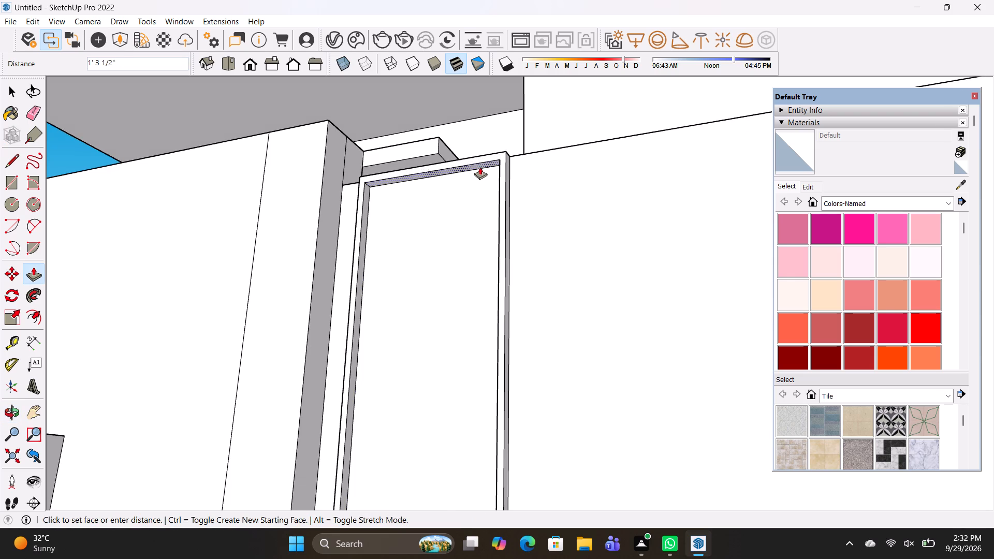
{"action": "left_click", "coordinate": [480, 166]}
Push/Pull the middle pillar's front face out about 1' 2" to line up with the wide post's front.
{"action": "scroll", "coordinate": [466, 307], "scroll_direction": "down", "scroll_amount": 7}
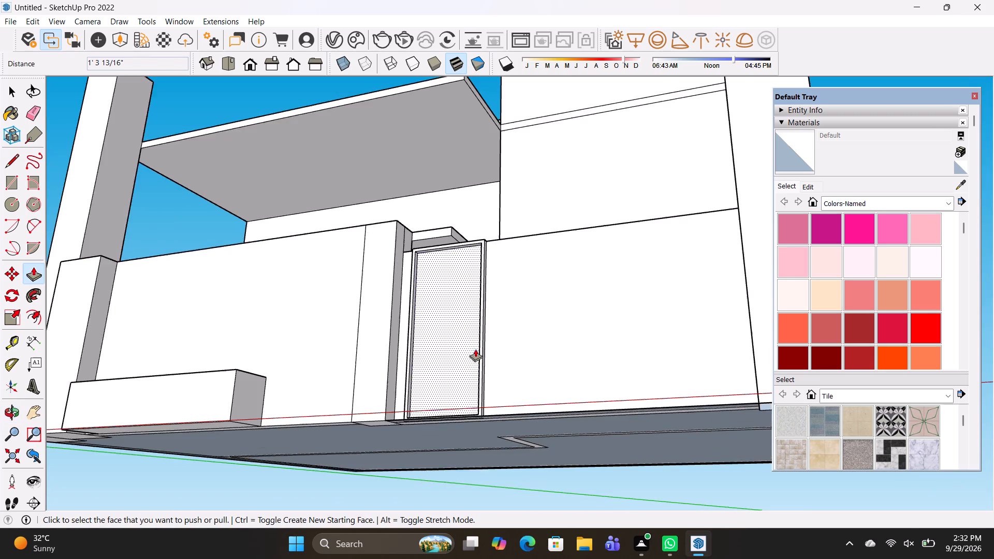
{"action": "scroll", "coordinate": [475, 349], "scroll_direction": "down", "scroll_amount": 2}
{"action": "middle_click_drag", "start_coordinate": [412, 383], "coordinate": [643, 545]}
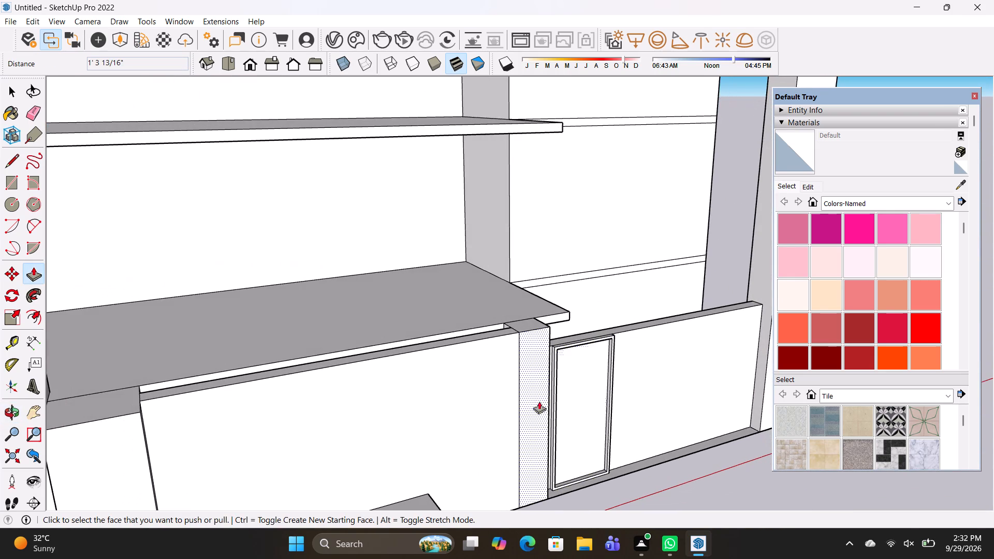
{"action": "left_click", "coordinate": [525, 405]}
{"action": "left_click", "coordinate": [135, 428]}
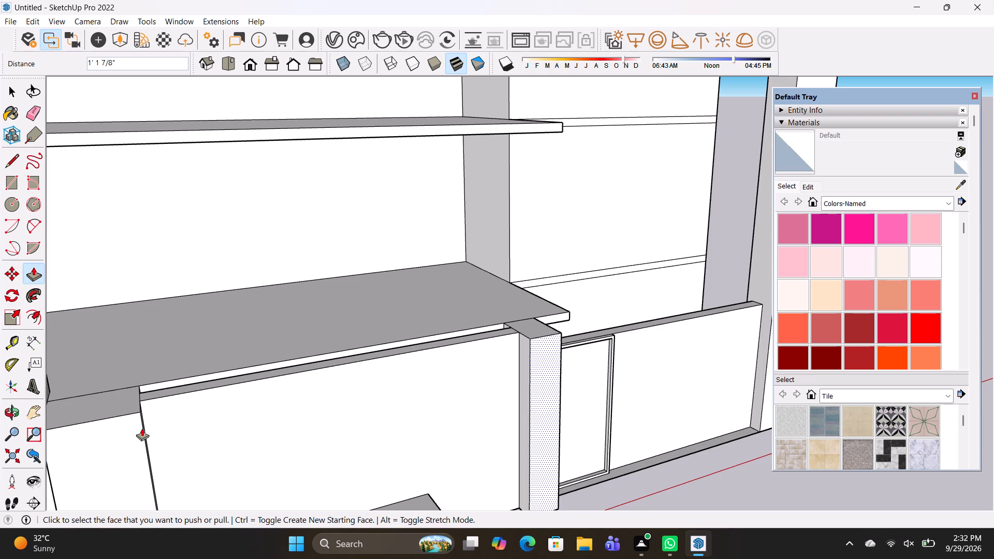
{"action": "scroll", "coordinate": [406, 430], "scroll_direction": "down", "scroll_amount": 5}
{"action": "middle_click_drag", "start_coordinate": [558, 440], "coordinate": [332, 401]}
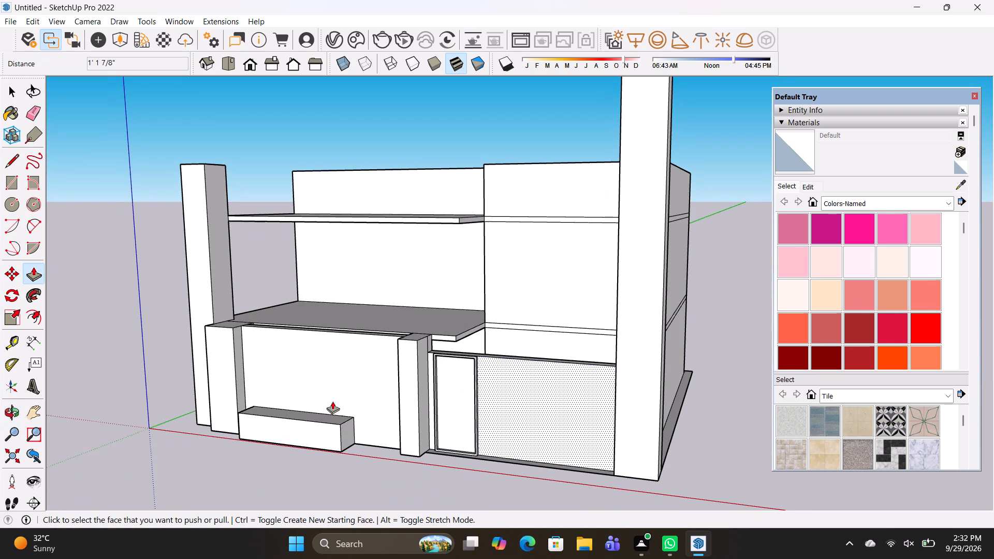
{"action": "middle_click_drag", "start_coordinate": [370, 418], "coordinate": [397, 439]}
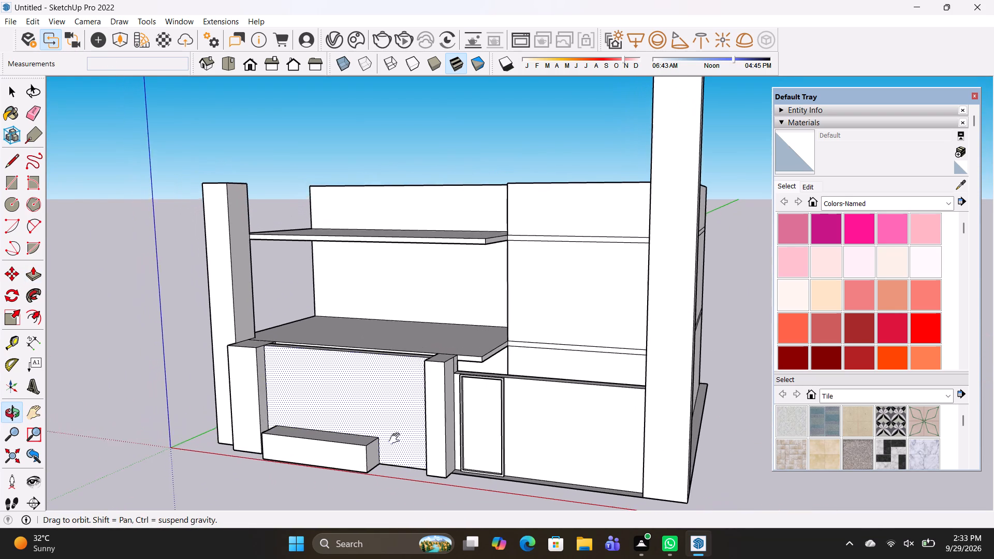
Push/Pull the top face of the boundary wall section between the wide post and middle pillar down about 5' 3".
{"action": "middle_click_drag", "start_coordinate": [397, 439], "coordinate": [397, 440]}
{"action": "middle_click_drag", "start_coordinate": [422, 446], "coordinate": [466, 516]}
{"action": "scroll", "coordinate": [400, 395], "scroll_direction": "up", "scroll_amount": 4}
{"action": "left_click", "coordinate": [410, 377]}
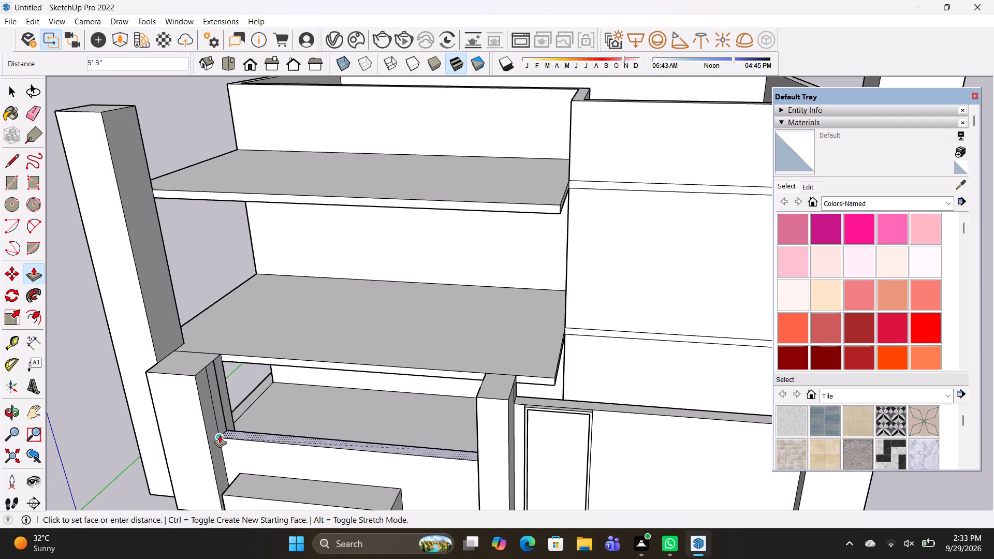
{"action": "left_click", "coordinate": [220, 435]}
{"action": "middle_click_drag", "start_coordinate": [275, 452], "coordinate": [334, 344]}
{"action": "scroll", "coordinate": [337, 384], "scroll_direction": "down", "scroll_amount": 2}
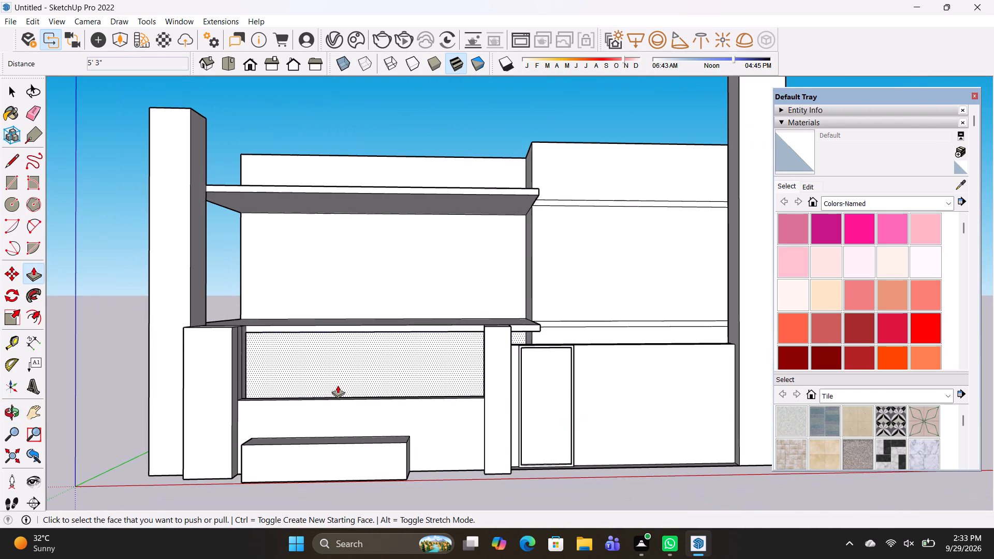
Erase the leftover vertical edges on the facing sides of the wide post and the middle pillar above the lowered wall.
{"action": "middle_click_drag", "start_coordinate": [400, 409], "coordinate": [332, 426]}
{"action": "scroll", "coordinate": [316, 386], "scroll_direction": "up", "scroll_amount": 4}
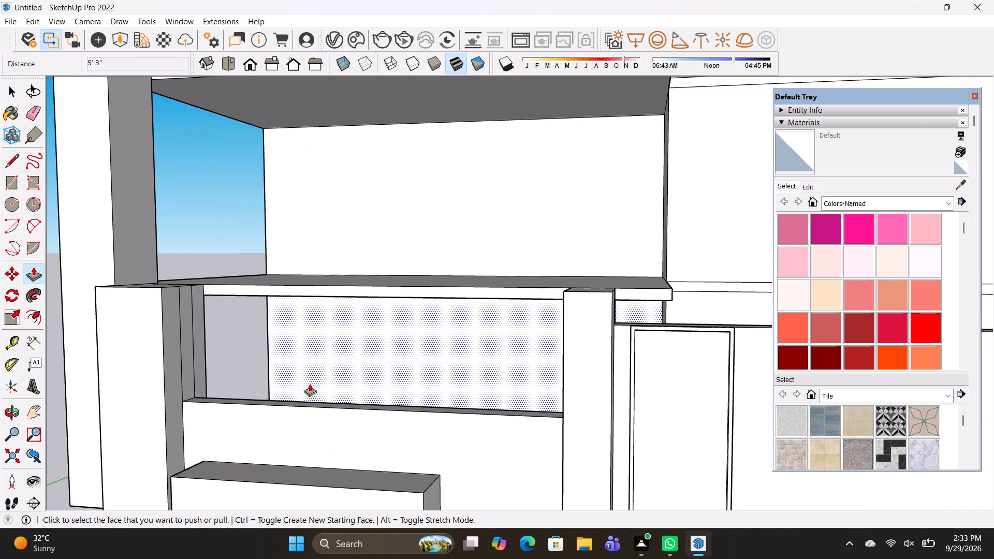
{"action": "key", "text": "e"}
{"action": "left_click", "coordinate": [192, 361]}
{"action": "left_click", "coordinate": [183, 362]}
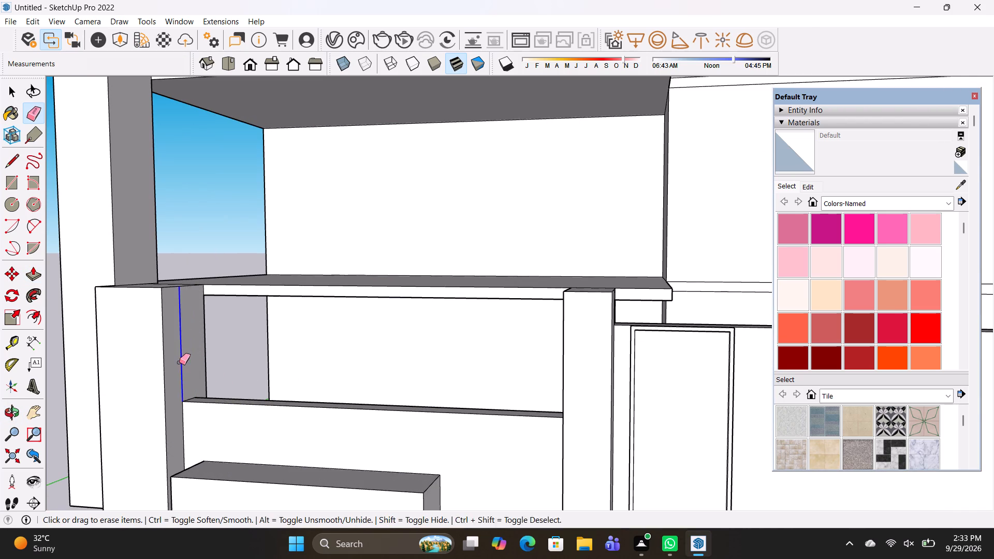
{"action": "middle_click_drag", "start_coordinate": [229, 402], "coordinate": [501, 421]}
{"action": "left_click_drag", "start_coordinate": [701, 358], "coordinate": [722, 362]}
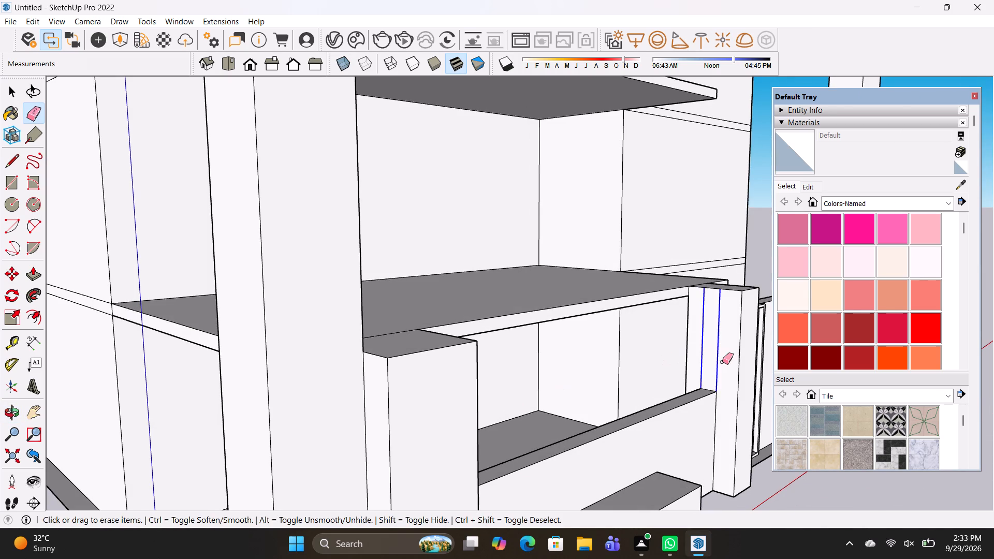
{"action": "left_click_drag", "start_coordinate": [722, 362], "coordinate": [727, 363]}
Push/Pull the lowered wall's inner face outward about 6 5/8" to make the wall thinner.
{"action": "middle_click_drag", "start_coordinate": [670, 426], "coordinate": [597, 419]}
{"action": "key", "text": "p"}
{"action": "middle_click_drag", "start_coordinate": [545, 420], "coordinate": [554, 449]}
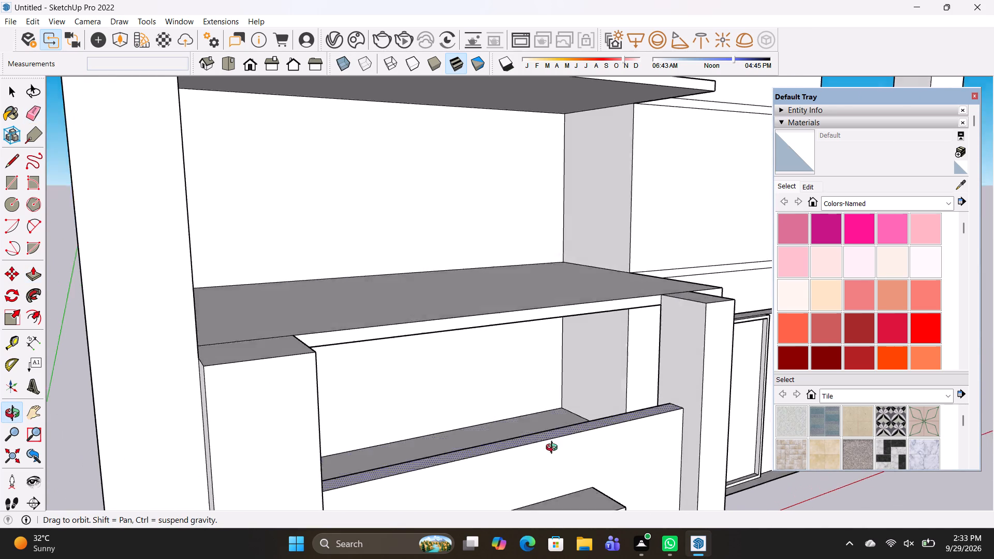
{"action": "middle_click_drag", "start_coordinate": [554, 449], "coordinate": [811, 415]}
{"action": "left_click", "coordinate": [724, 426]}
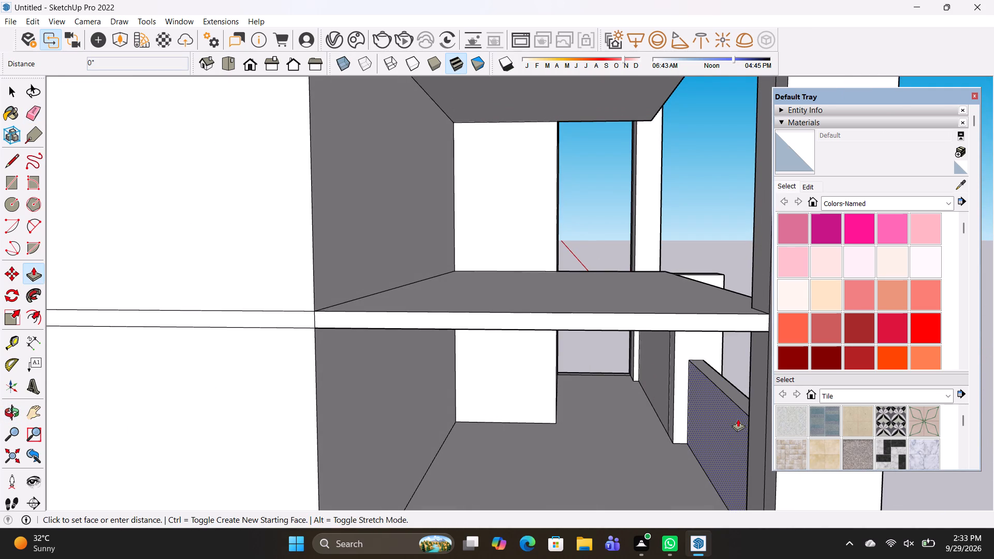
{"action": "left_click", "coordinate": [721, 405]}
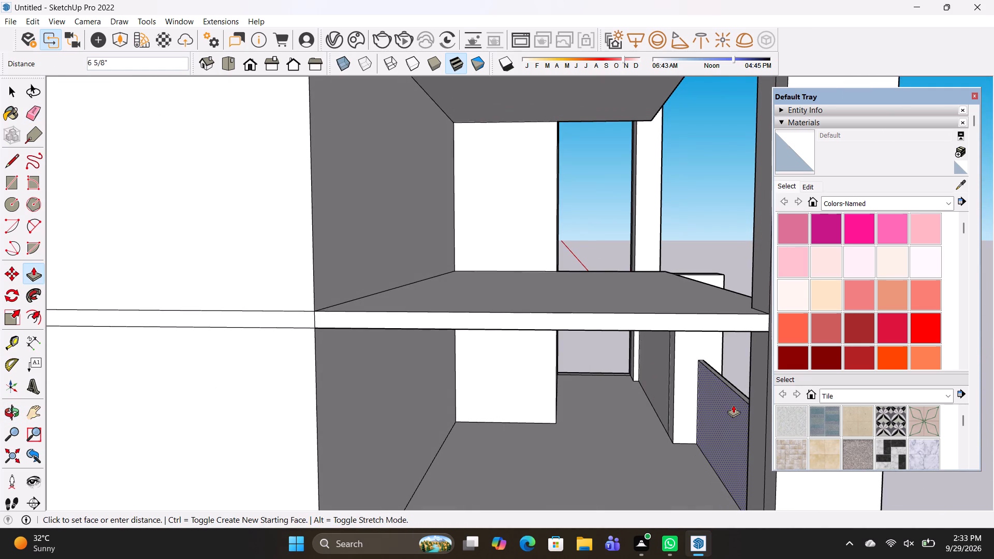
{"action": "left_click", "coordinate": [732, 405]}
Draw a door rectangle about 8' 5" by 8' 10" from the floor edge on the recessed ground-floor wall.
{"action": "scroll", "coordinate": [562, 445], "scroll_direction": "down", "scroll_amount": 7}
{"action": "middle_click_drag", "start_coordinate": [608, 440], "coordinate": [284, 490]}
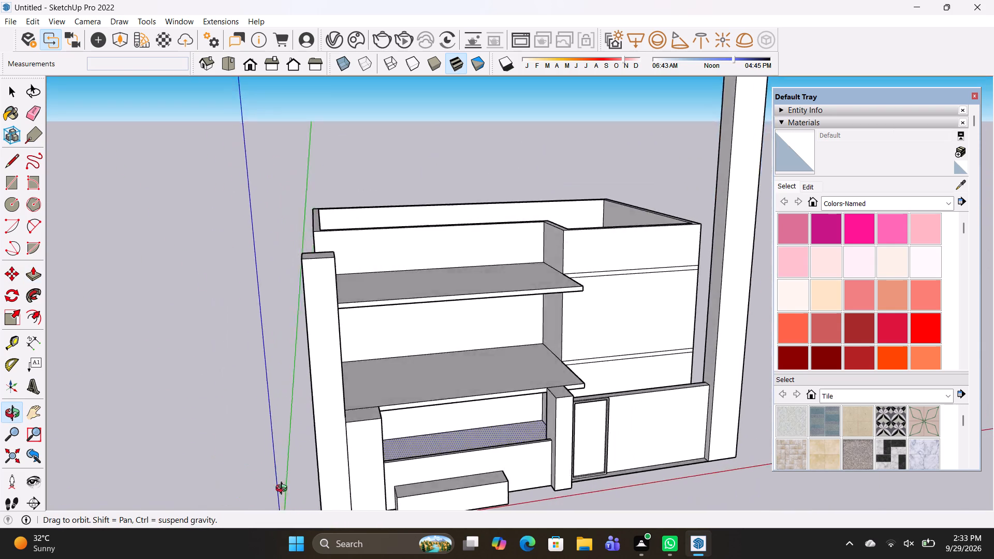
{"action": "middle_click_drag", "start_coordinate": [284, 490], "coordinate": [493, 421]}
{"action": "scroll", "coordinate": [444, 461], "scroll_direction": "up", "scroll_amount": 6}
{"action": "key", "text": "r"}
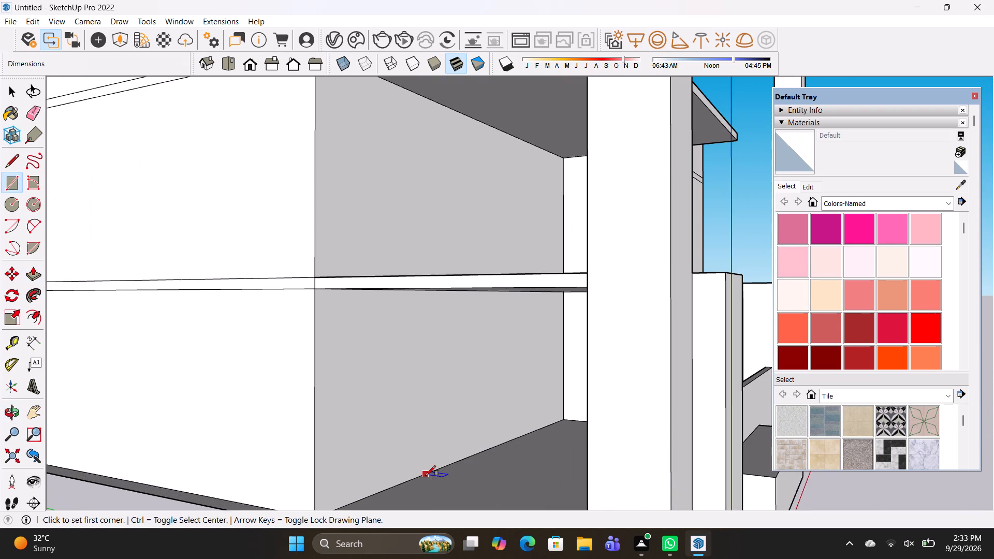
{"action": "left_click", "coordinate": [425, 474]}
{"action": "left_click", "coordinate": [500, 309]}
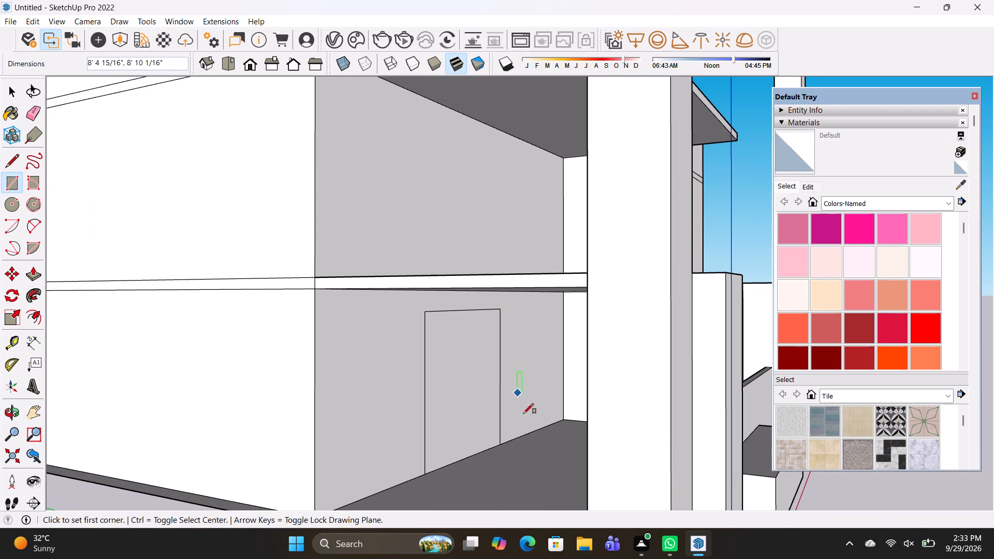
{"action": "middle_click_drag", "start_coordinate": [515, 429], "coordinate": [239, 435]}
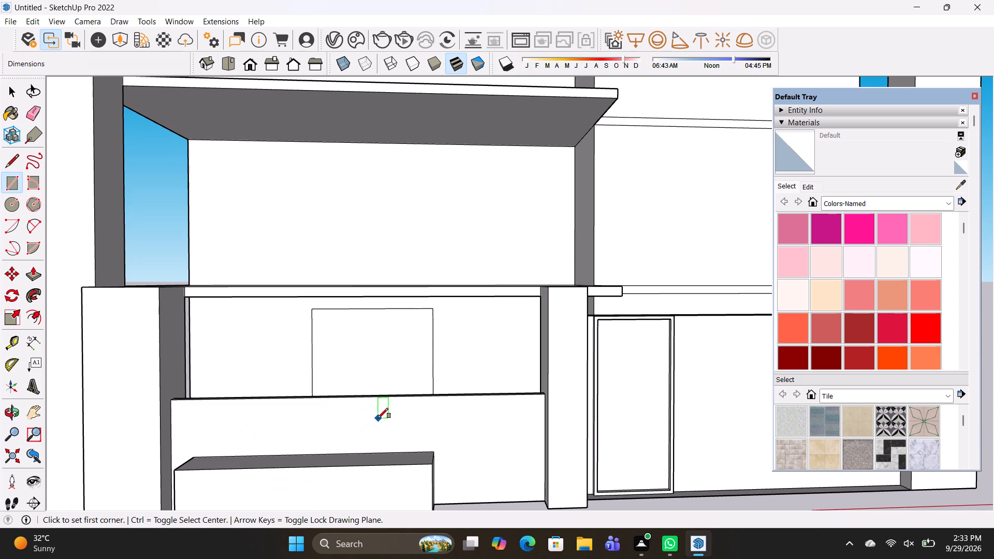
Offset the door rectangle's outline slightly inward to form a narrow frame border.
{"action": "key", "text": "p"}
{"action": "type", "text": "OF"}
{"action": "scroll", "coordinate": [366, 336], "scroll_direction": "up", "scroll_amount": 1}
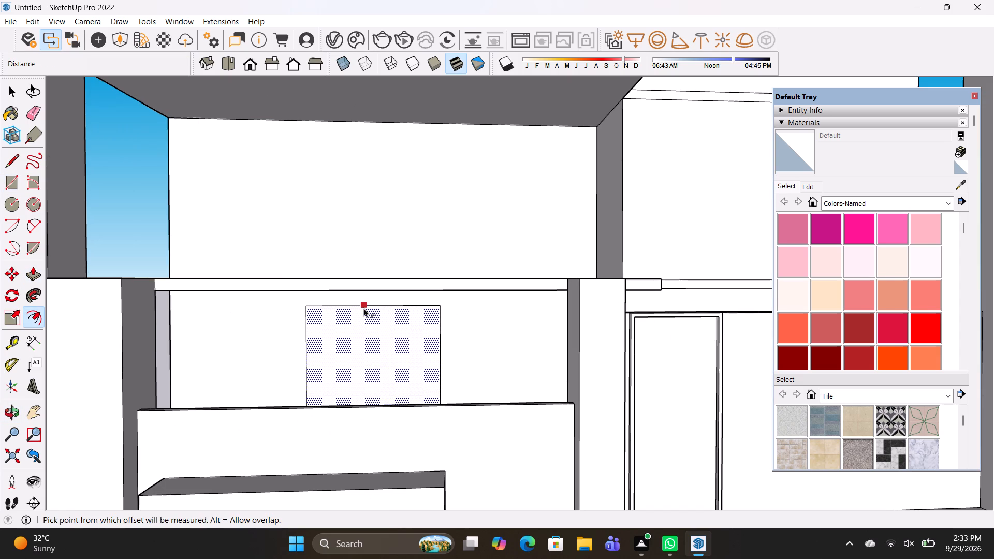
{"action": "left_click", "coordinate": [363, 308]}
{"action": "scroll", "coordinate": [364, 312], "scroll_direction": "up", "scroll_amount": 7}
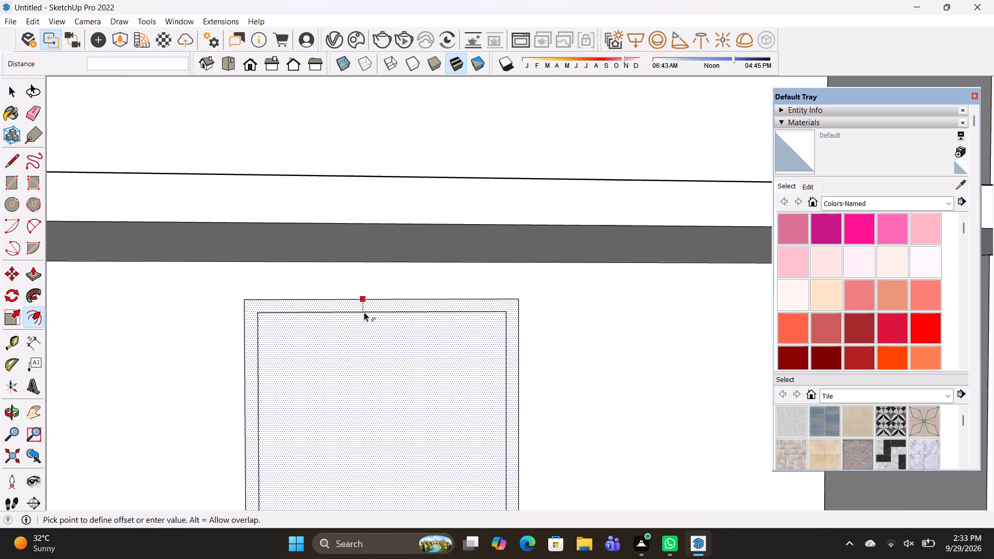
{"action": "left_click", "coordinate": [368, 308]}
Draw a vertical divider rectangle about 3 1/2" wide and 8' 3" tall down the middle of the inner door outline.
{"action": "key", "text": "r"}
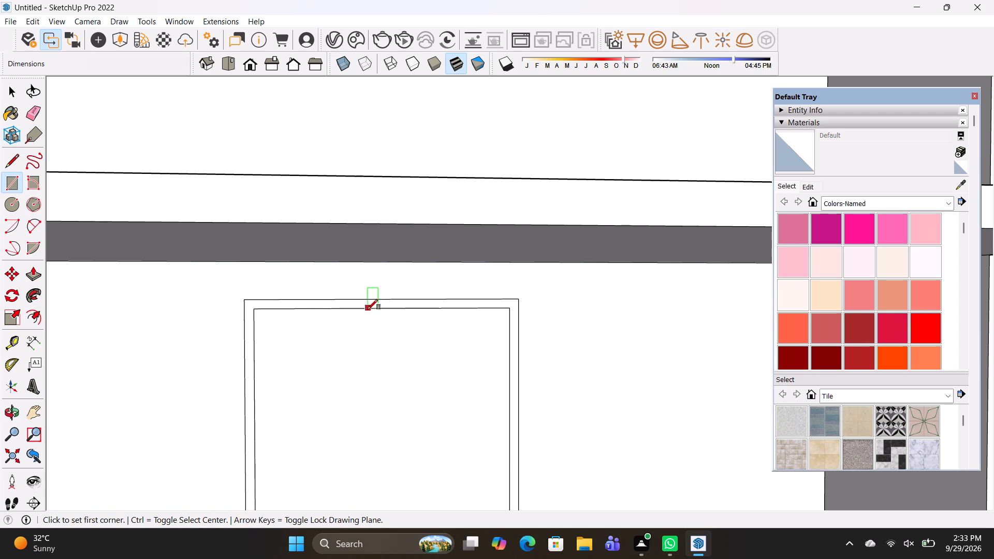
{"action": "left_click", "coordinate": [374, 311]}
{"action": "scroll", "coordinate": [371, 421], "scroll_direction": "down", "scroll_amount": 3}
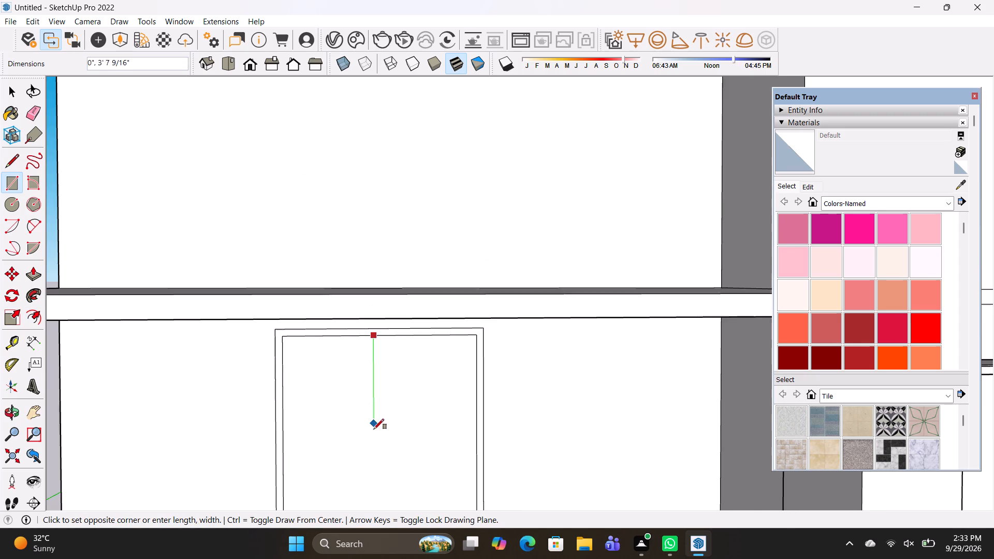
{"action": "middle_click_drag", "start_coordinate": [375, 432], "coordinate": [414, 484]}
{"action": "middle_click_drag", "start_coordinate": [426, 490], "coordinate": [364, 184], "text": "shift"}
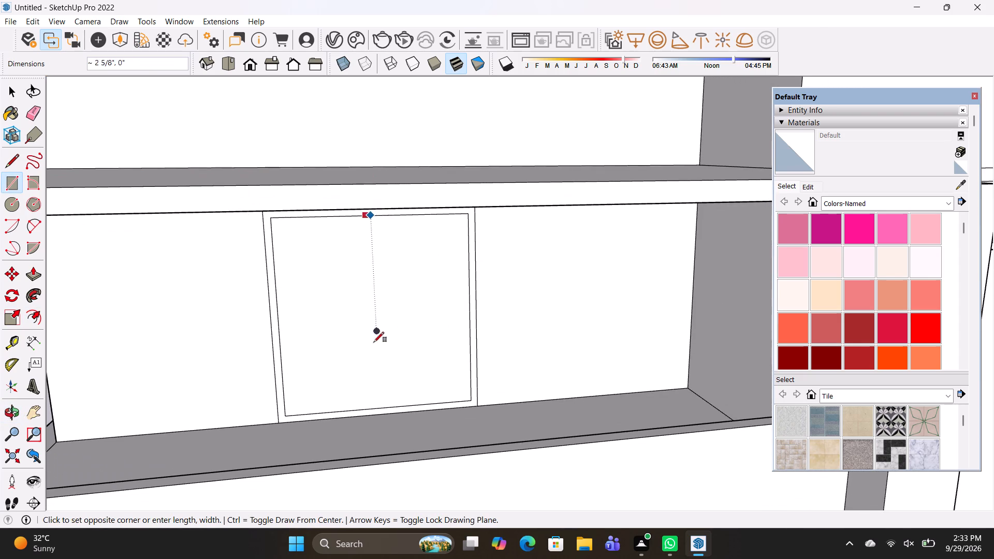
{"action": "scroll", "coordinate": [371, 400], "scroll_direction": "up", "scroll_amount": 3}
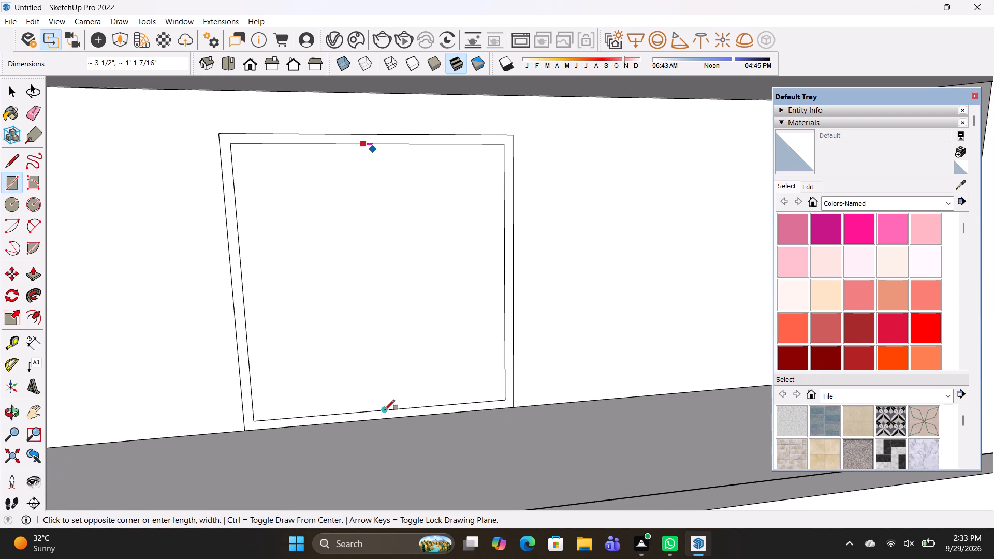
{"action": "left_click", "coordinate": [387, 410]}
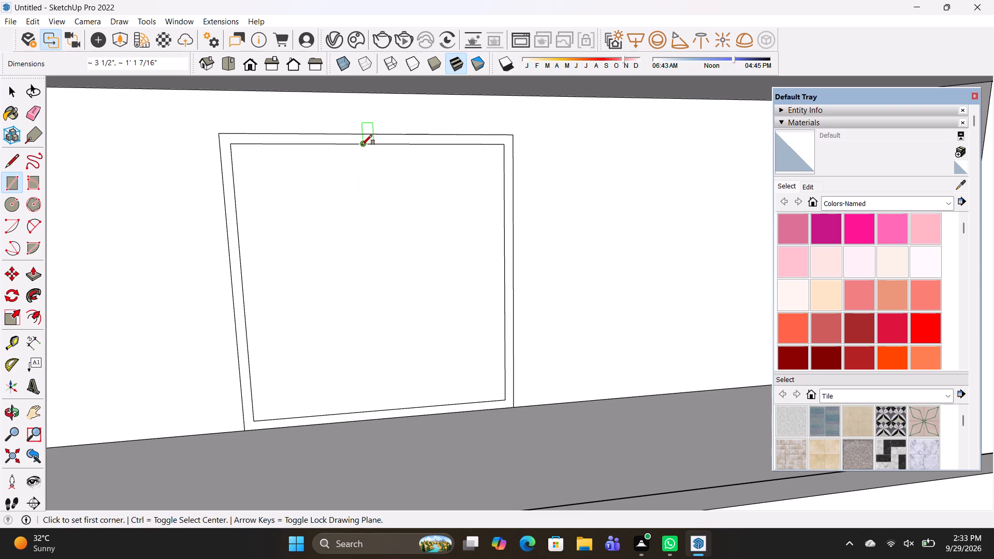
{"action": "left_click", "coordinate": [361, 143]}
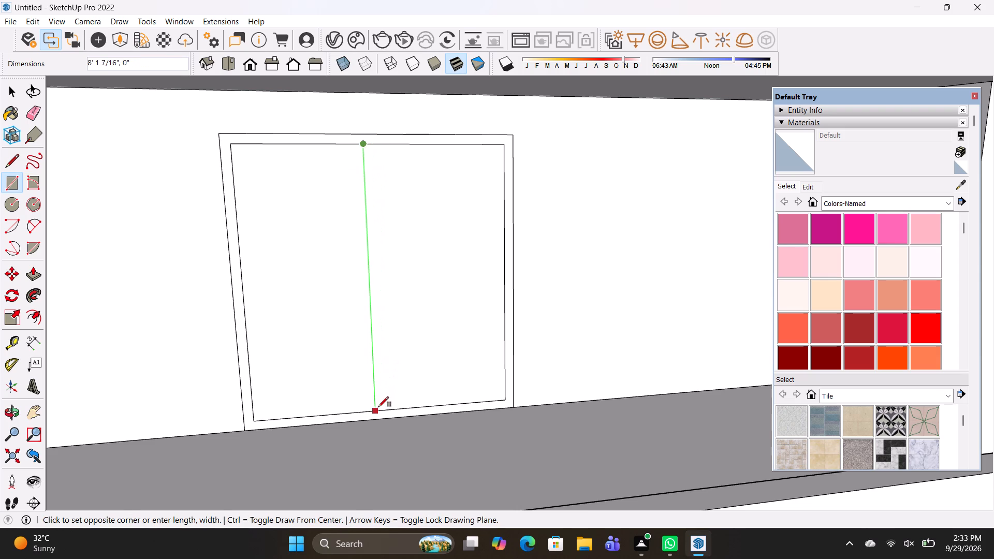
{"action": "left_click", "coordinate": [383, 408]}
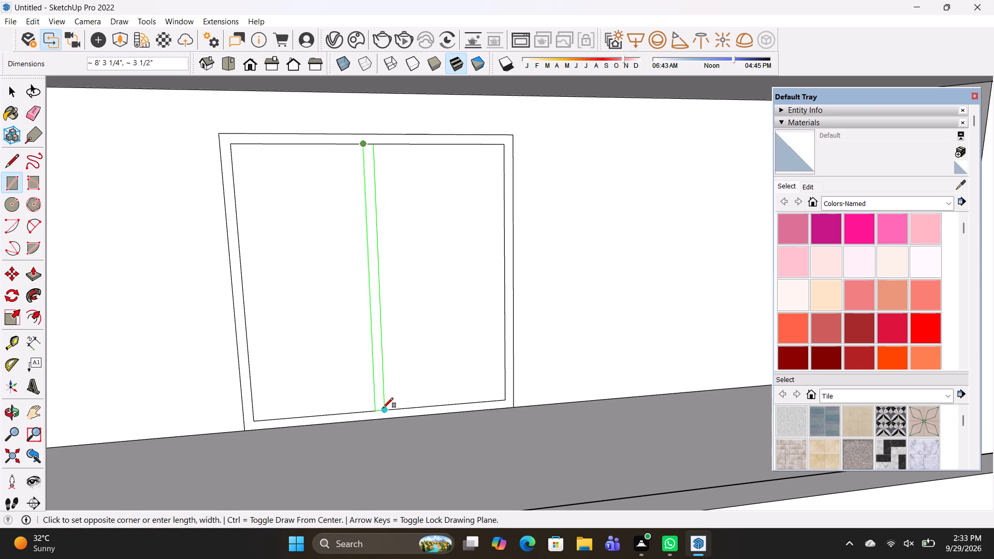
Erase the short edges at the divider's top and bottom so it merges with the door frame.
{"action": "key", "text": "e"}
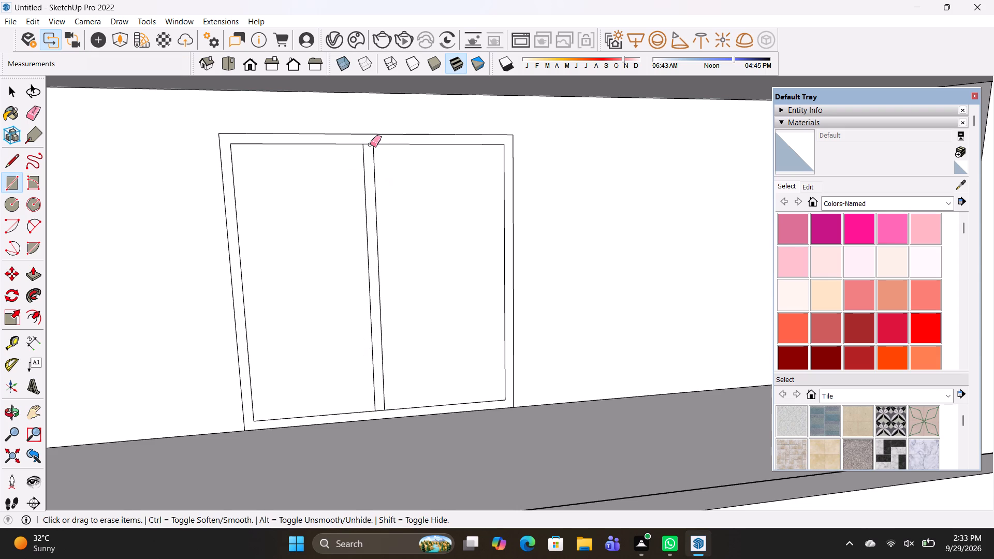
{"action": "left_click", "coordinate": [370, 144]}
{"action": "left_click_drag", "start_coordinate": [381, 411], "coordinate": [377, 401]}
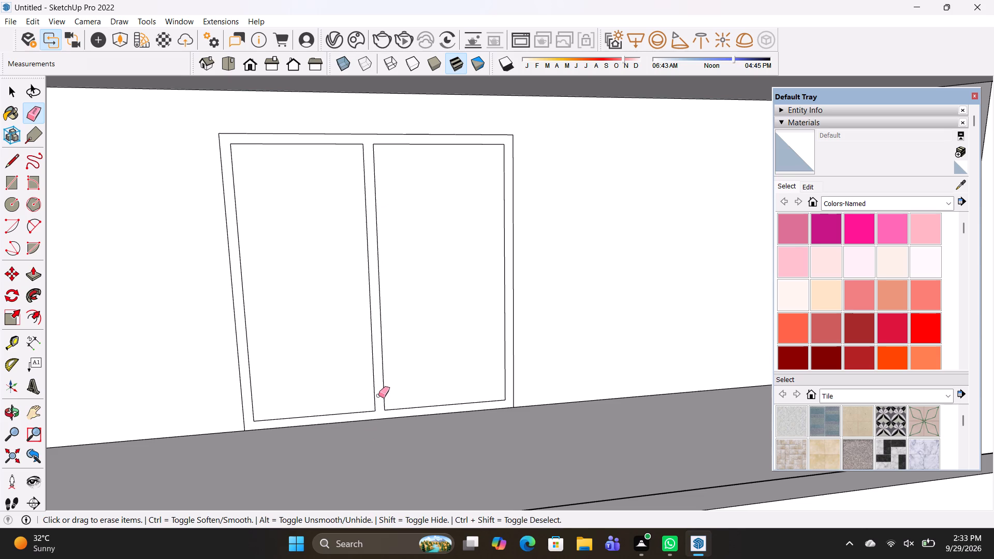
Push/Pull the merged door frame and divider slightly out from the wall.
{"action": "key", "text": "p"}
{"action": "left_click", "coordinate": [506, 344]}
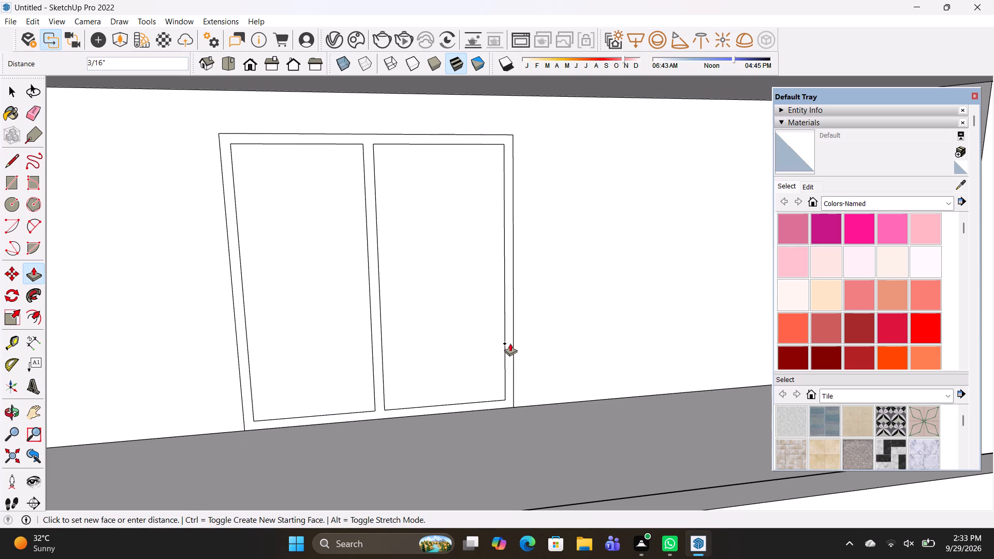
{"action": "left_click", "coordinate": [510, 343]}
Offset the outline of the door leaf nearer the middle pillar slightly inward to add an inner border.
{"action": "middle_click_drag", "start_coordinate": [502, 382], "coordinate": [560, 400]}
{"action": "type", "text": "OF"}
{"action": "left_click", "coordinate": [407, 365]}
{"action": "scroll", "coordinate": [415, 362], "scroll_direction": "up", "scroll_amount": 2}
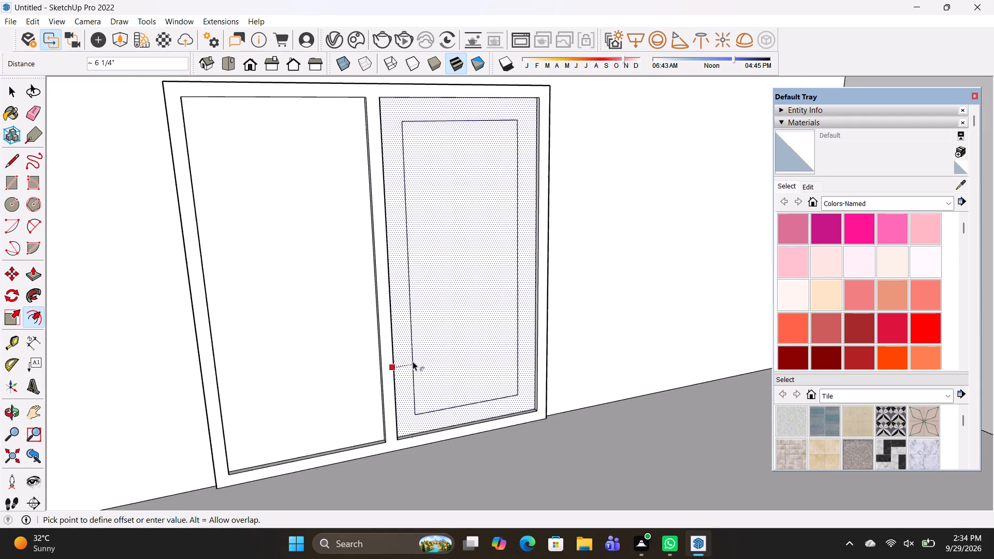
{"action": "scroll", "coordinate": [413, 361], "scroll_direction": "up", "scroll_amount": 1}
{"action": "left_click", "coordinate": [398, 351]}
Repeat the same inward offset on the other door leaf.
{"action": "key", "text": "space"}
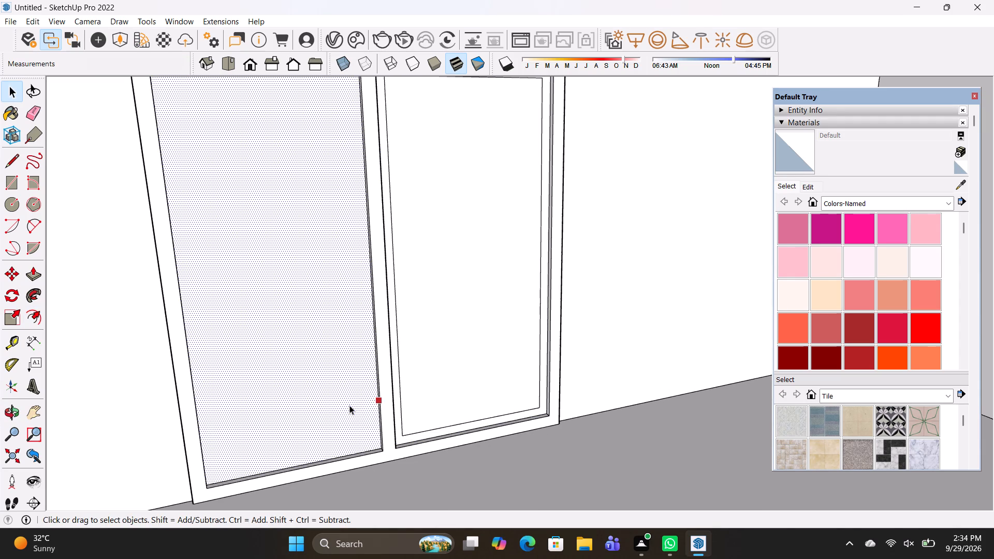
{"action": "double_click", "coordinate": [349, 405]}
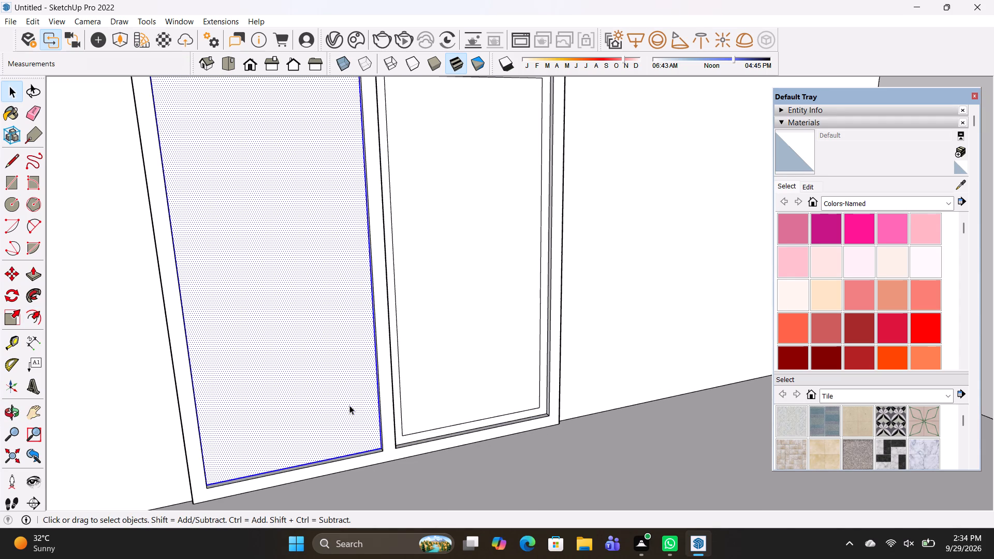
{"action": "type", "text": "OF"}
{"action": "double_click", "coordinate": [349, 405]}
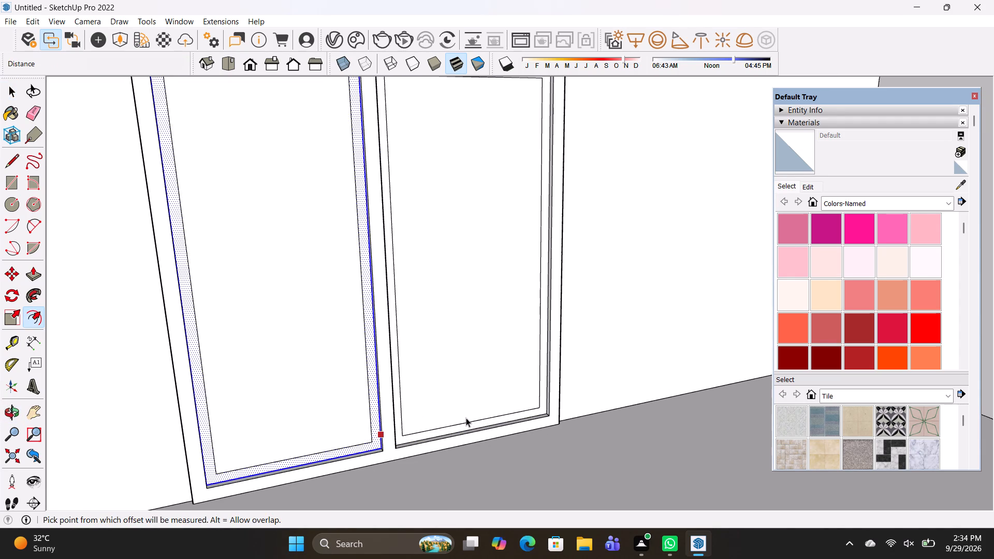
{"action": "key", "text": "space"}
Examine the front elevation with the lowered wall and the new double door.
{"action": "left_click", "coordinate": [608, 372]}
{"action": "scroll", "coordinate": [607, 471], "scroll_direction": "down", "scroll_amount": 6}
{"action": "middle_click_drag", "start_coordinate": [568, 457], "coordinate": [447, 358]}
{"action": "scroll", "coordinate": [459, 378], "scroll_direction": "down", "scroll_amount": 20}
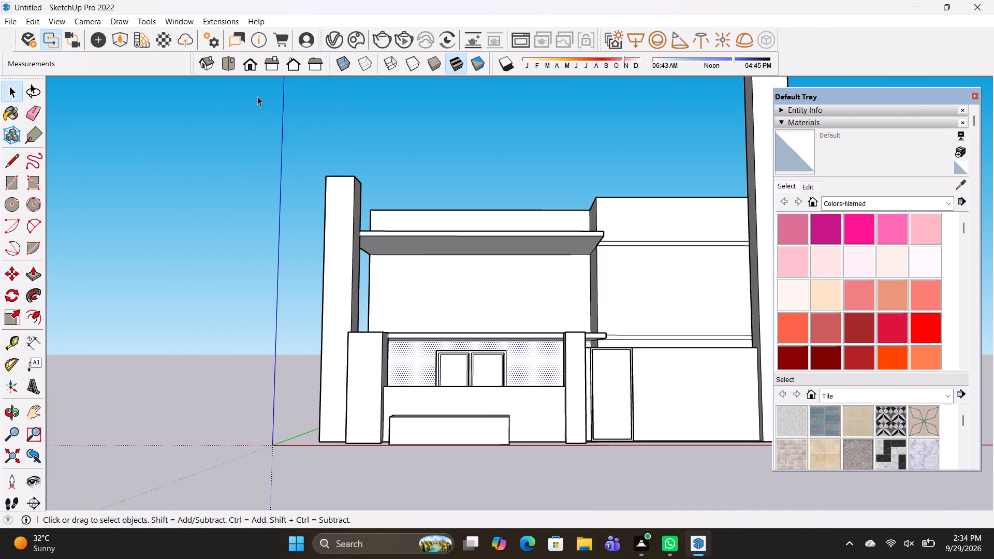
{"action": "left_click", "coordinate": [246, 66]}
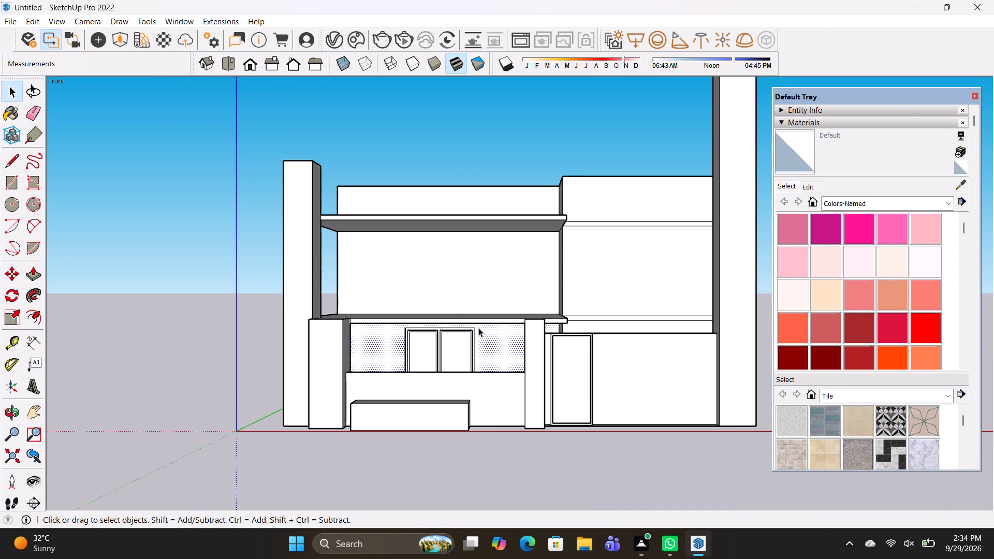
{"action": "middle_click_drag", "start_coordinate": [413, 342], "coordinate": [442, 349]}
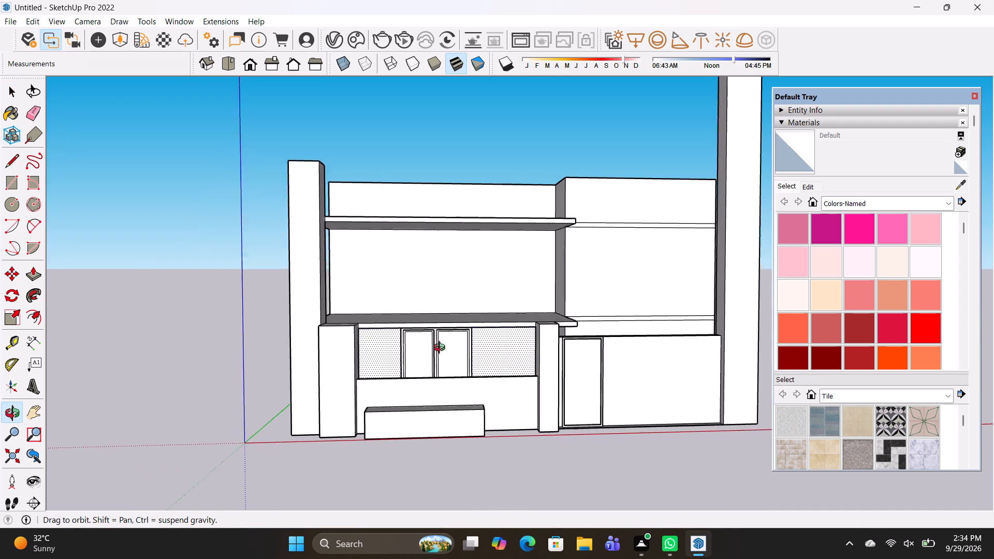
{"action": "middle_click_drag", "start_coordinate": [442, 349], "coordinate": [423, 340]}
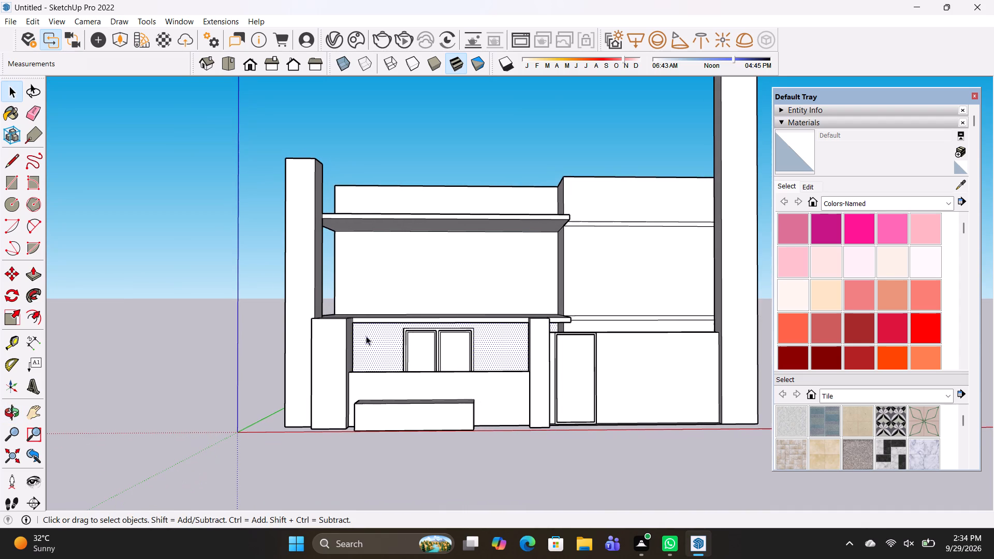
{"action": "middle_click_drag", "start_coordinate": [364, 375], "coordinate": [283, 385]}
Push/Pull the inner side of the lower front corner post back about 9 1/8", making the post narrower.
{"action": "key", "text": "p"}
{"action": "scroll", "coordinate": [329, 354], "scroll_direction": "up", "scroll_amount": 3}
{"action": "key", "text": "space"}
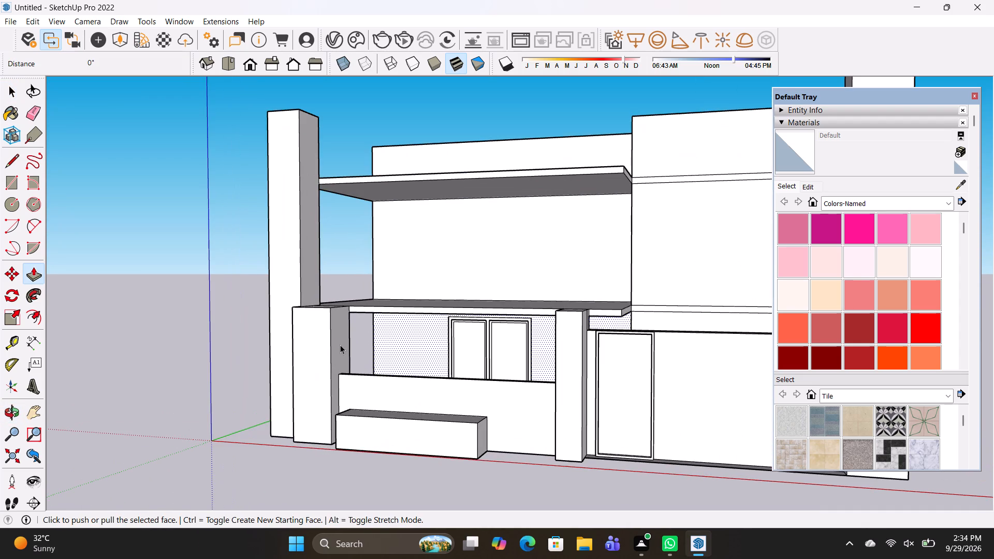
{"action": "left_click", "coordinate": [340, 345]}
{"action": "key", "text": "p"}
{"action": "left_click", "coordinate": [341, 345]}
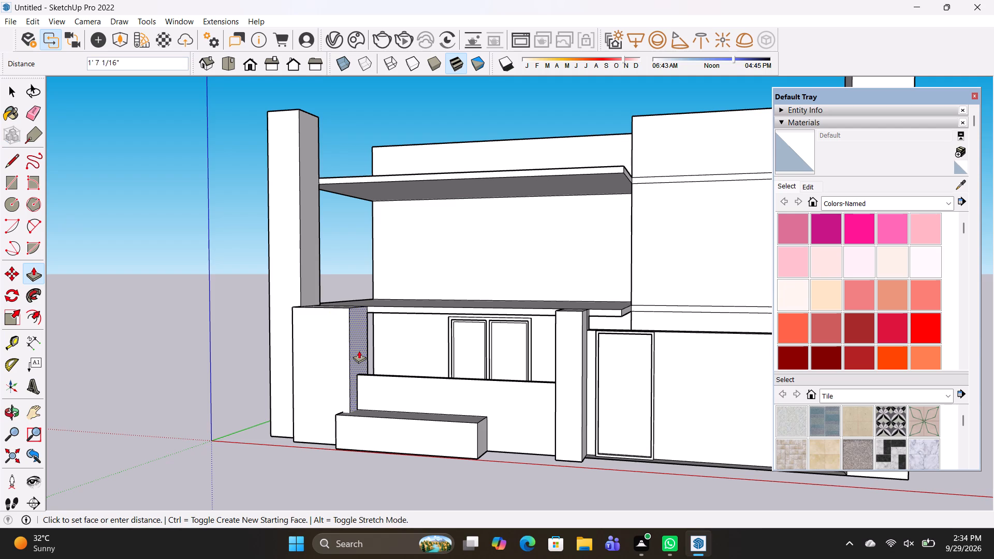
{"action": "left_click", "coordinate": [332, 335]}
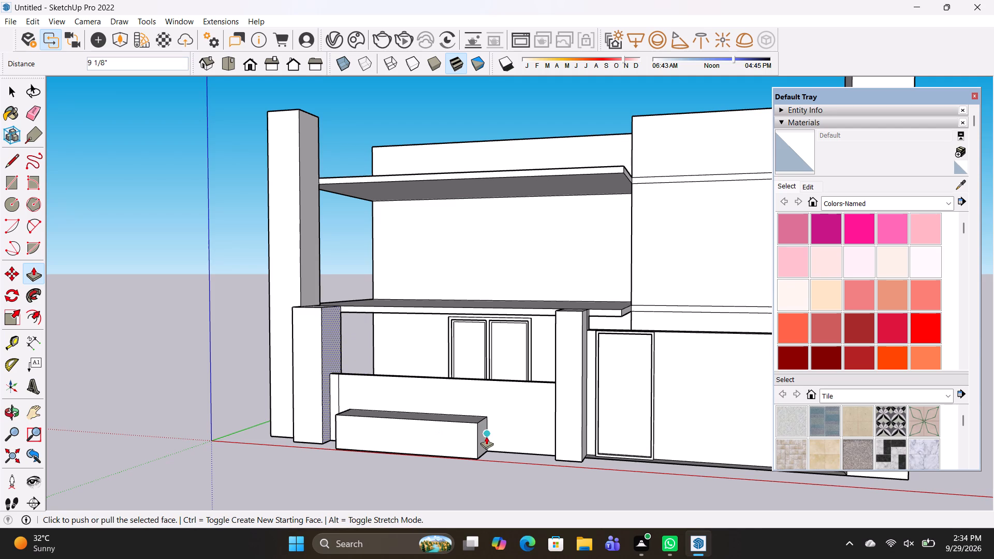
Extend the low front box about 2' 1/2" toward the middle pillar and push its opposite end in about 2' 4 7/16".
{"action": "left_click", "coordinate": [483, 436]}
{"action": "key", "text": "space"}
{"action": "left_click", "coordinate": [478, 434]}
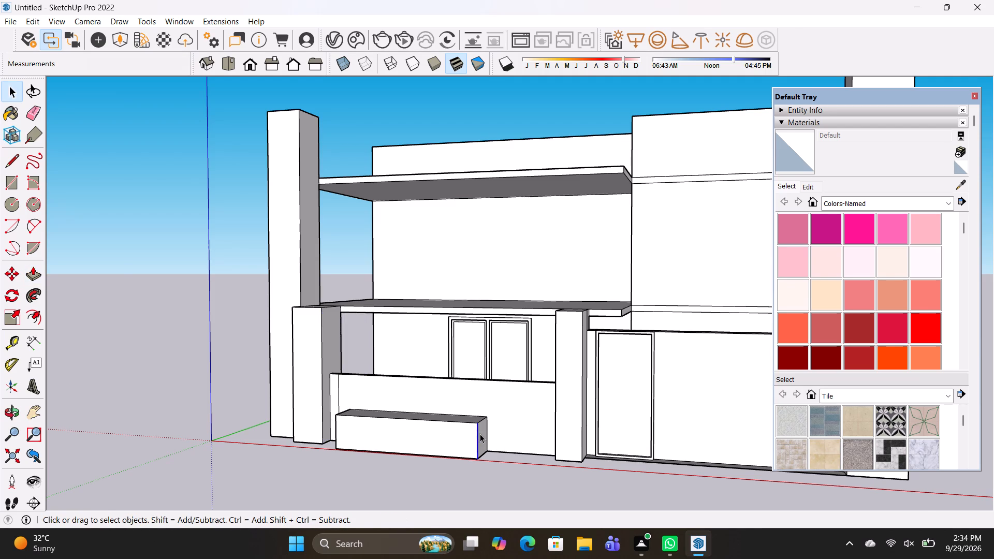
{"action": "scroll", "coordinate": [480, 434], "scroll_direction": "up", "scroll_amount": 4}
{"action": "key", "text": "p"}
{"action": "left_click", "coordinate": [481, 434]}
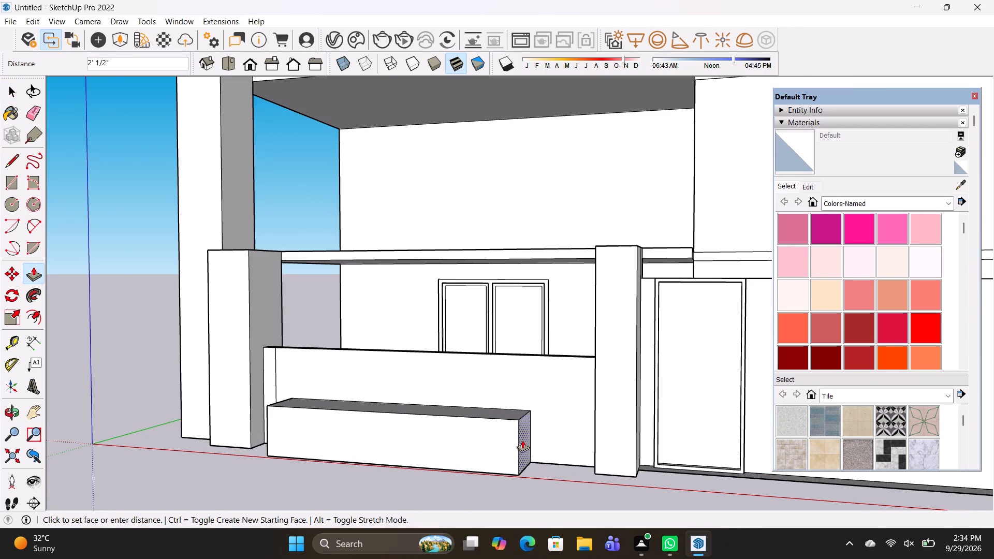
{"action": "left_click", "coordinate": [522, 440]}
{"action": "middle_click_drag", "start_coordinate": [366, 456], "coordinate": [562, 464]}
{"action": "left_click", "coordinate": [391, 463]}
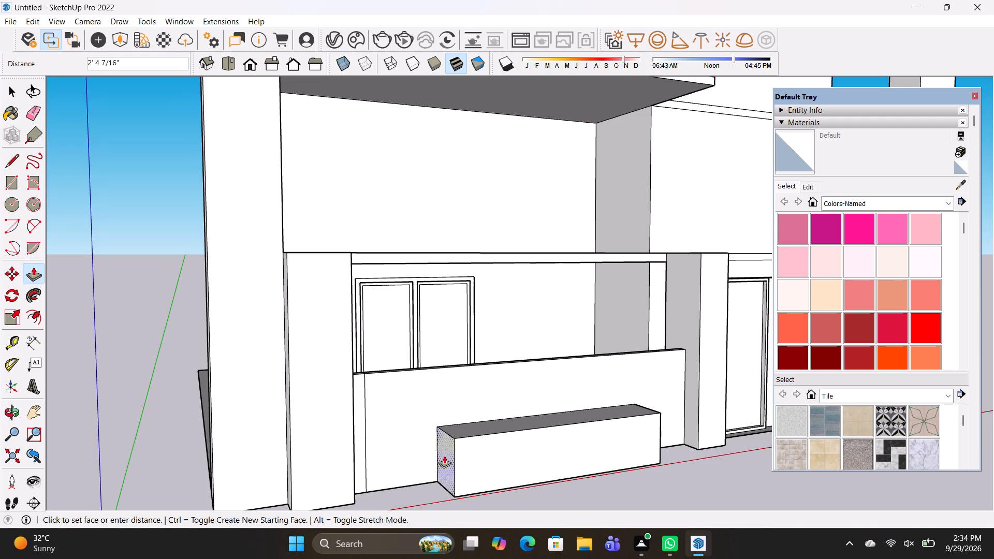
{"action": "left_click", "coordinate": [438, 453]}
Lower the top of the low front box by about 9 3/4".
{"action": "left_click", "coordinate": [468, 428]}
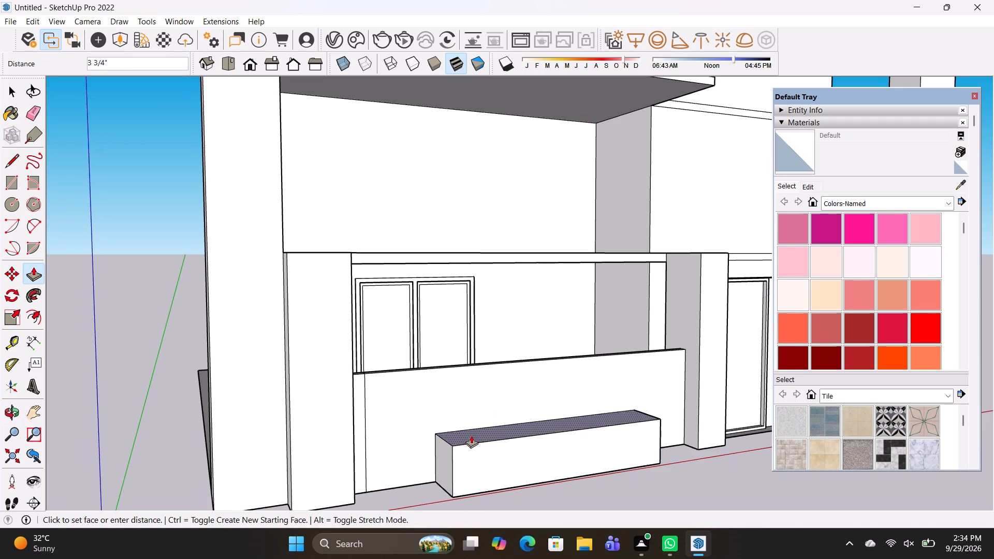
{"action": "left_click", "coordinate": [468, 445]}
Widen the lower front corner post about 3' 1 3/8" toward the double door by pulling its inner side.
{"action": "middle_click_drag", "start_coordinate": [478, 463], "coordinate": [353, 466]}
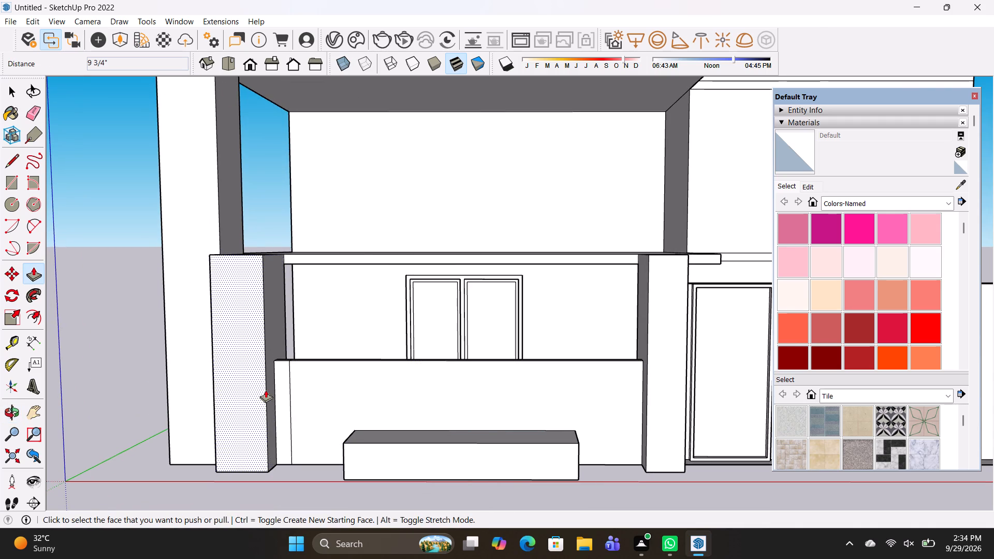
{"action": "left_click", "coordinate": [266, 390]}
{"action": "key", "text": "space"}
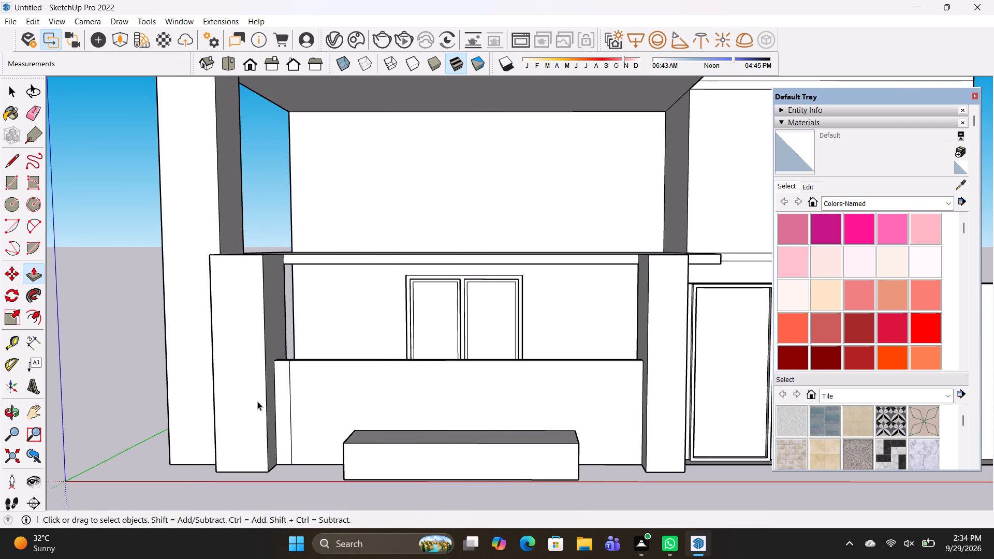
{"action": "key", "text": "p"}
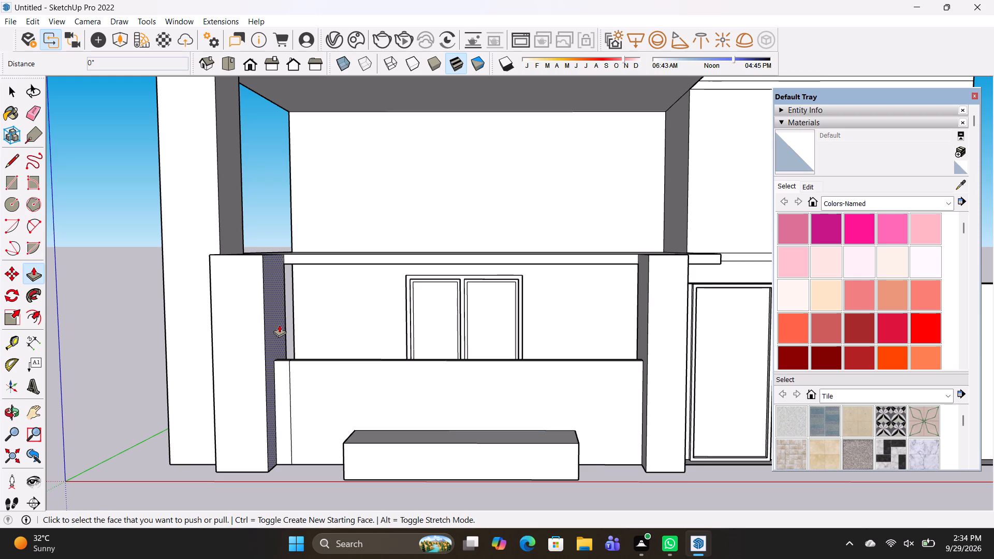
{"action": "left_click", "coordinate": [280, 325]}
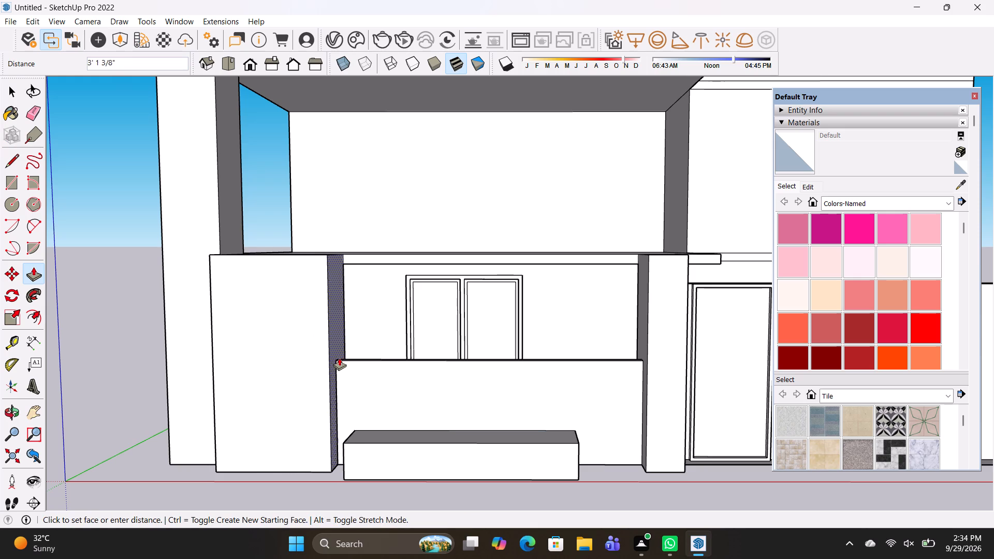
{"action": "left_click", "coordinate": [339, 358]}
Push the outer side of the widened post's protruding front part inward, leaving only a narrow raised strip at its inner edge.
{"action": "middle_click_drag", "start_coordinate": [297, 413], "coordinate": [501, 424]}
{"action": "left_click", "coordinate": [367, 406]}
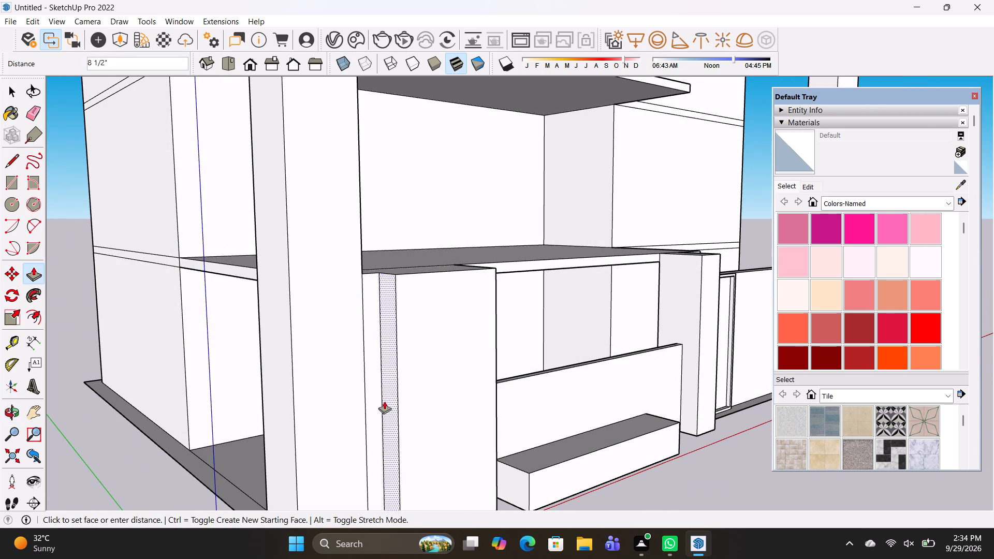
{"action": "left_click", "coordinate": [468, 389]}
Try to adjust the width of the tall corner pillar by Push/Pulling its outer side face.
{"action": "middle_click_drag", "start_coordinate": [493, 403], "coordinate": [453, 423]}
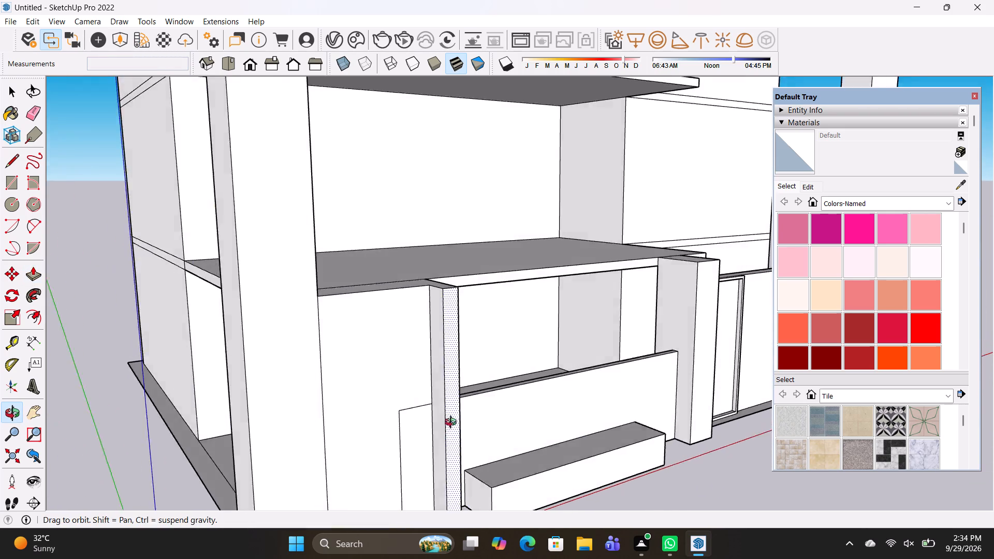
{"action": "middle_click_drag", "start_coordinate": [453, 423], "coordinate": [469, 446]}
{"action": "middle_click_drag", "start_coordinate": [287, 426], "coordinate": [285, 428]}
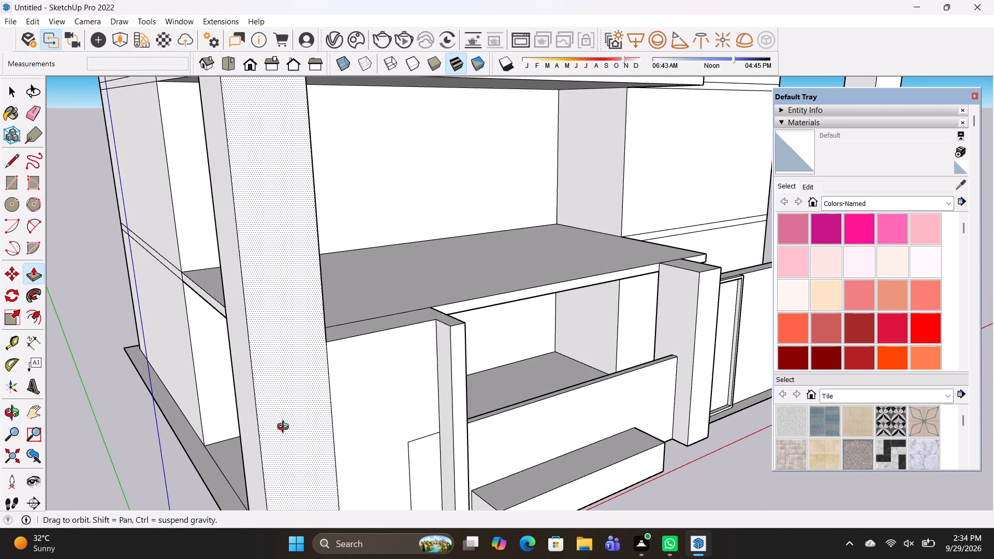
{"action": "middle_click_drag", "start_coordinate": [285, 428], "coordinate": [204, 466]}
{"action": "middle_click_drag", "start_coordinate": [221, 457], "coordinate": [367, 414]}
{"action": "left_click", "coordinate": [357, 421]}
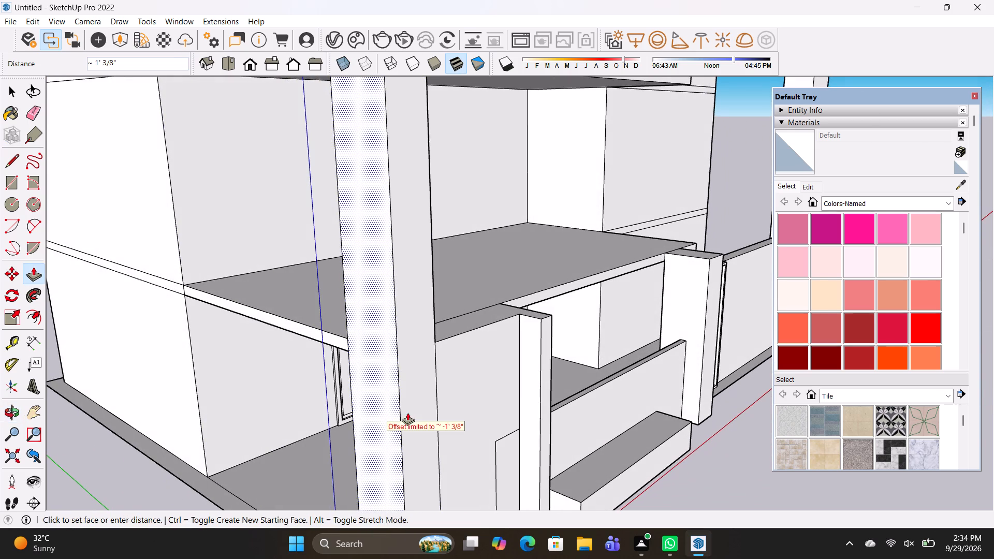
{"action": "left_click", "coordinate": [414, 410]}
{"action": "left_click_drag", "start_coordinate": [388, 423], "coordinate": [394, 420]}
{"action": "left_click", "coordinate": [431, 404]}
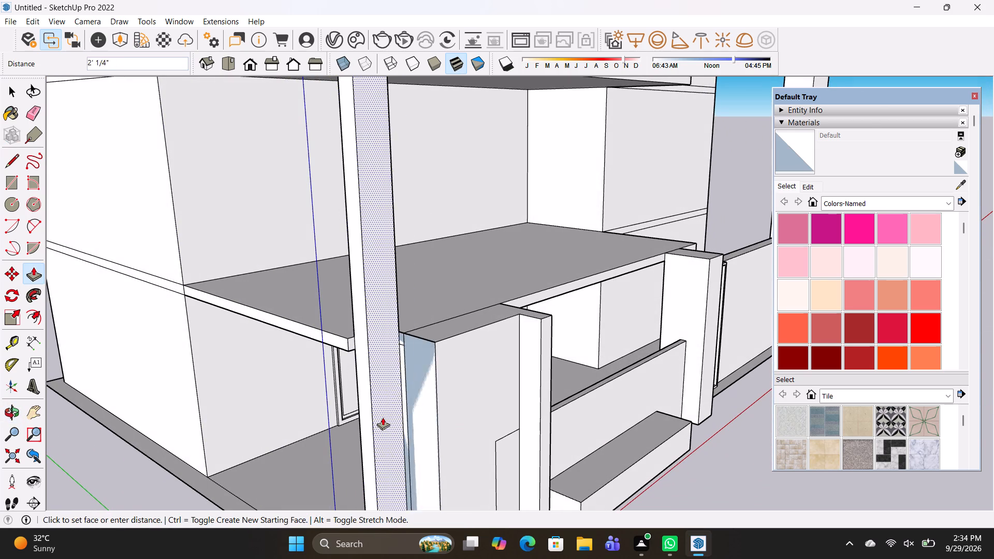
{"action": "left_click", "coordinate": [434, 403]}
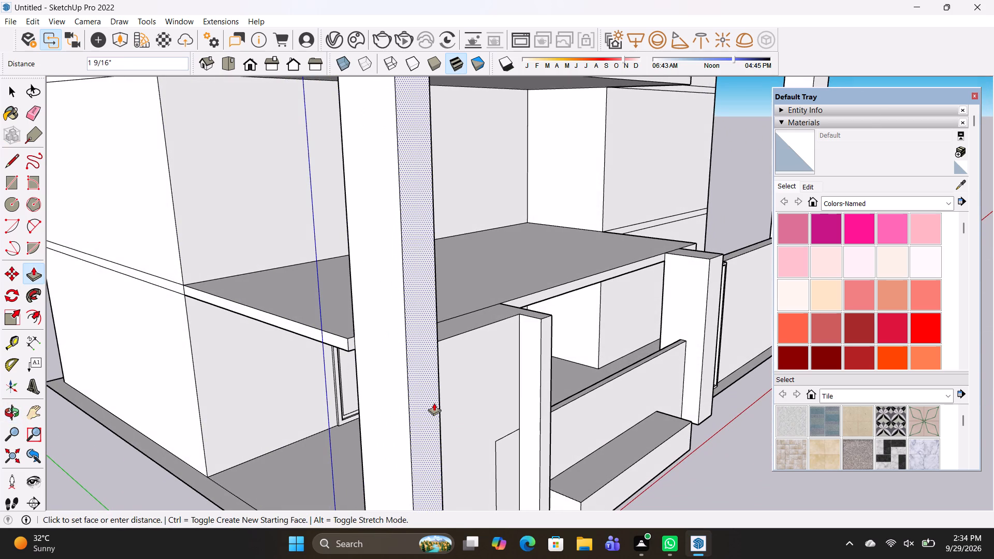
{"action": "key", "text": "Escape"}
Erase the leftover wall outline on the flat panel between the tall corner pillar and the narrow strip.
{"action": "middle_click_drag", "start_coordinate": [481, 404], "coordinate": [311, 417]}
{"action": "middle_click_drag", "start_coordinate": [368, 410], "coordinate": [347, 379]}
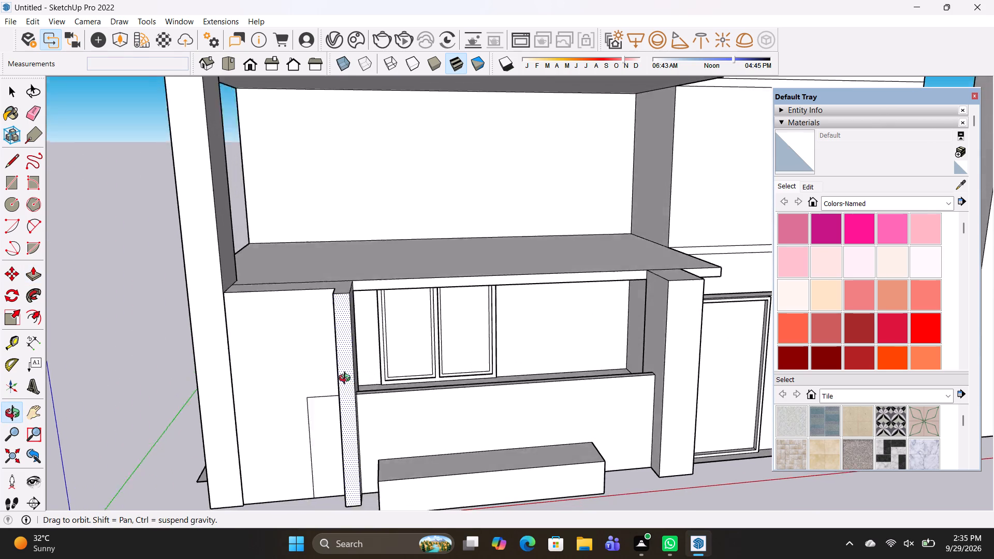
{"action": "middle_click_drag", "start_coordinate": [347, 379], "coordinate": [347, 371]}
{"action": "key", "text": "e"}
{"action": "left_click_drag", "start_coordinate": [323, 375], "coordinate": [304, 443]}
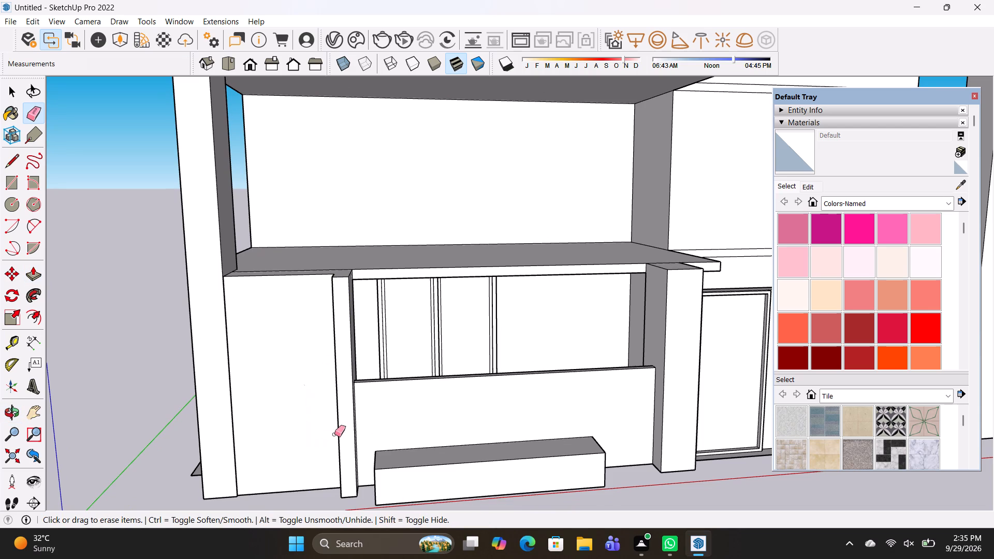
Push the front of the narrow raised strip back about 7 15/16" so it sits flush with the adjoining panel.
{"action": "middle_click_drag", "start_coordinate": [327, 364], "coordinate": [376, 424]}
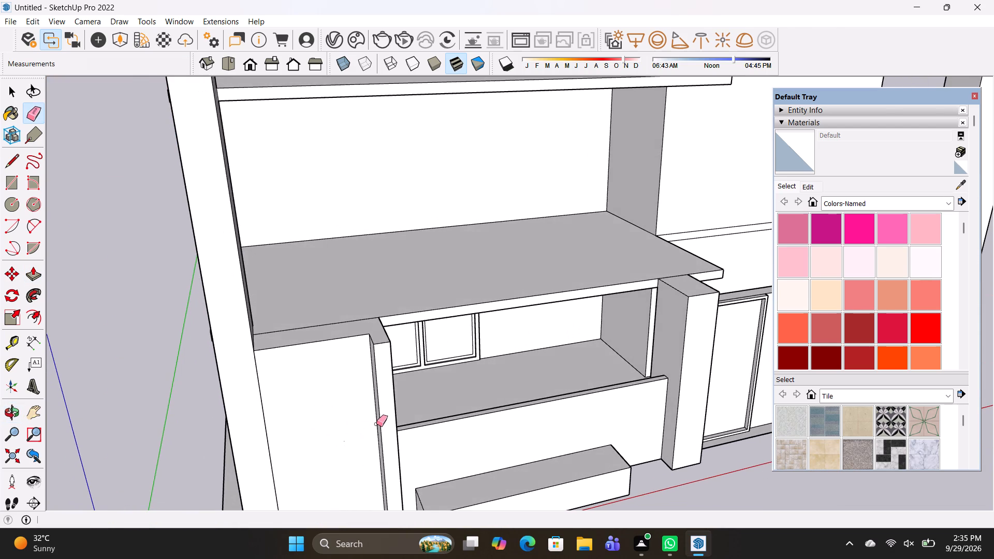
{"action": "key", "text": "p"}
{"action": "left_click", "coordinate": [379, 388]}
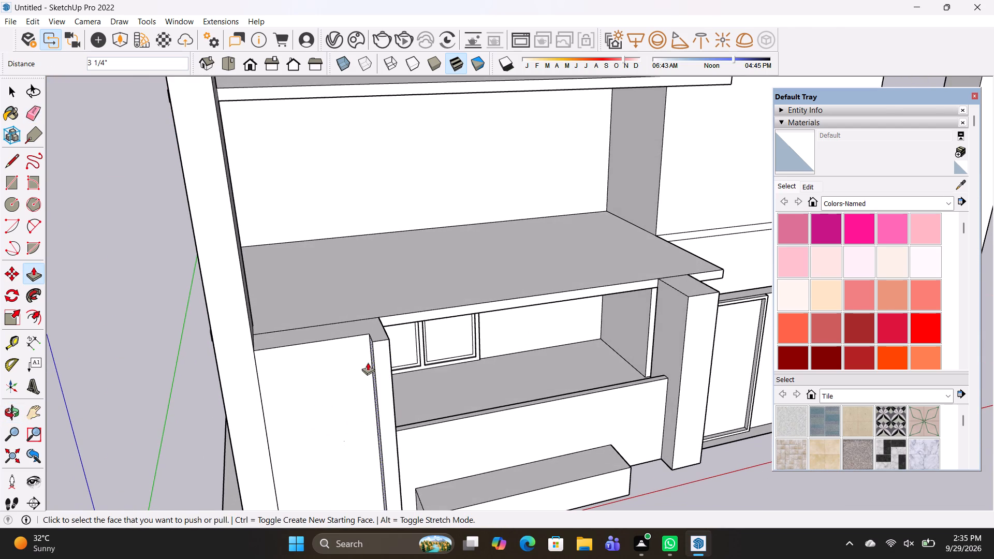
{"action": "left_click", "coordinate": [387, 390]}
{"action": "left_click", "coordinate": [376, 384]}
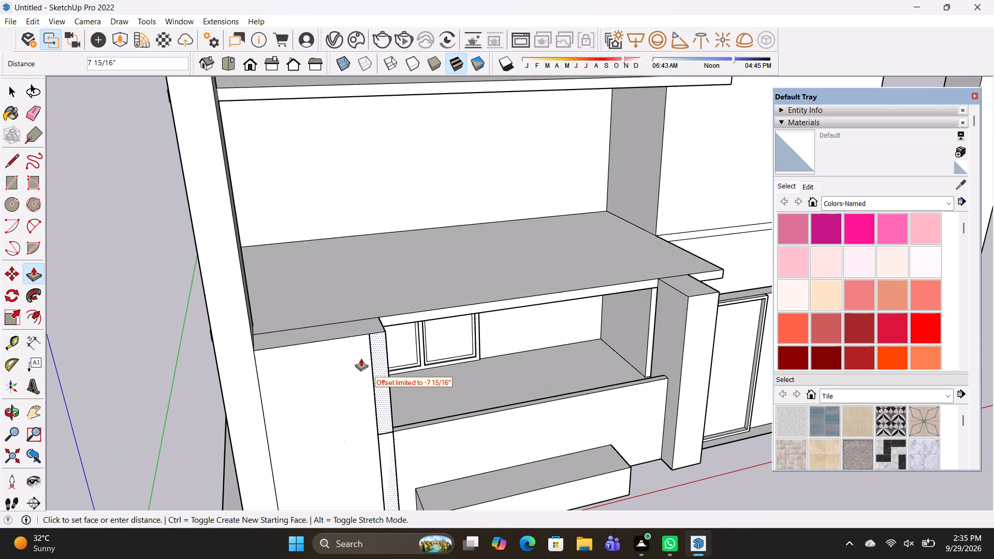
{"action": "left_click", "coordinate": [350, 338]}
Draw a short edge at the top of the low wall to close the open face on the flattened strip.
{"action": "middle_click_drag", "start_coordinate": [365, 401], "coordinate": [270, 396]}
{"action": "key", "text": "l"}
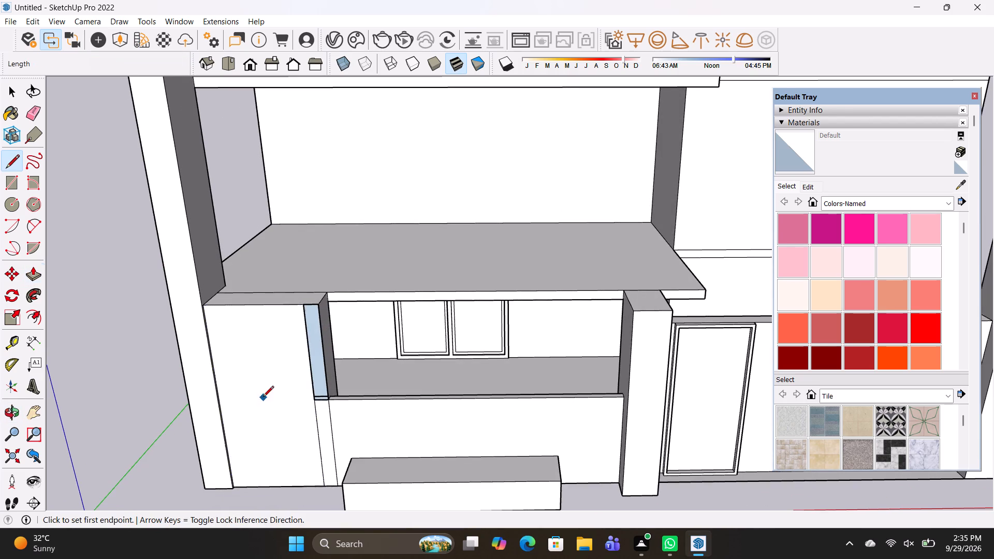
{"action": "scroll", "coordinate": [327, 357], "scroll_direction": "up", "scroll_amount": 7}
{"action": "left_click", "coordinate": [327, 396]}
{"action": "left_click", "coordinate": [324, 375]}
{"action": "scroll", "coordinate": [339, 381], "scroll_direction": "down", "scroll_amount": 3}
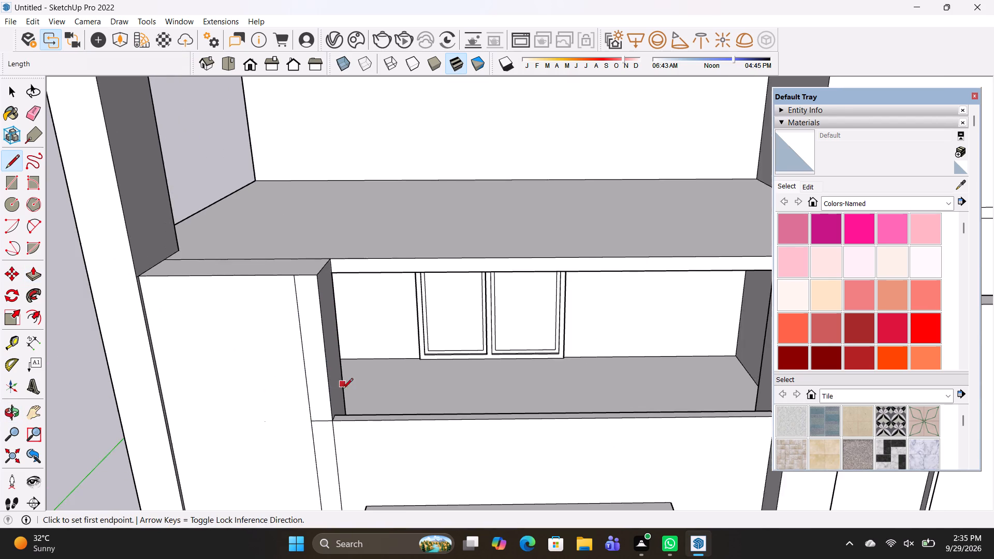
Erase the leftover seam lines between the post panel and the flattened strip to merge them into one face.
{"action": "middle_click_drag", "start_coordinate": [350, 396], "coordinate": [299, 380]}
{"action": "key", "text": "e"}
{"action": "left_click", "coordinate": [278, 384]}
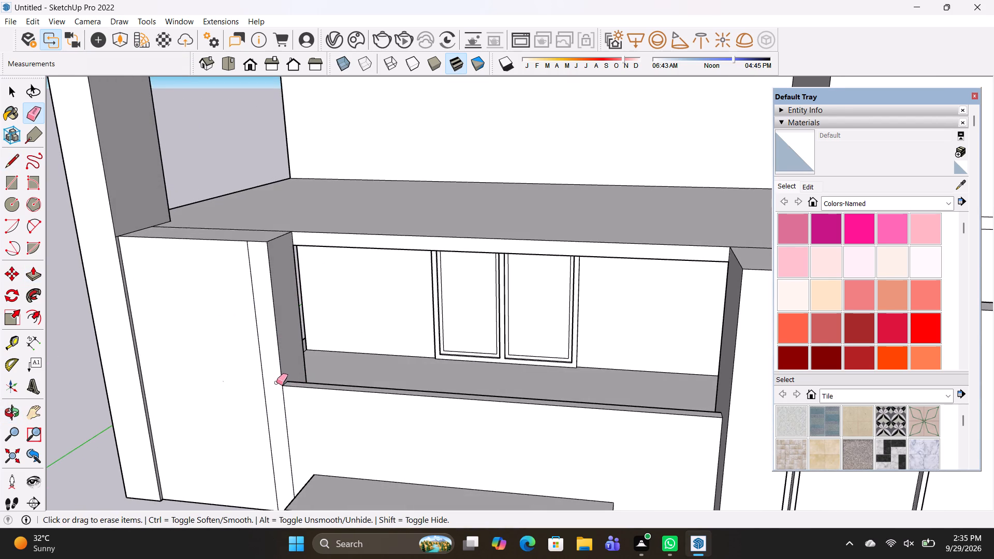
{"action": "left_click_drag", "start_coordinate": [275, 381], "coordinate": [260, 370]}
Erase the edges of the tall corner pillar between the first-floor slab and the slab above it.
{"action": "scroll", "coordinate": [266, 379], "scroll_direction": "down", "scroll_amount": 3}
{"action": "middle_click_drag", "start_coordinate": [295, 404], "coordinate": [232, 409]}
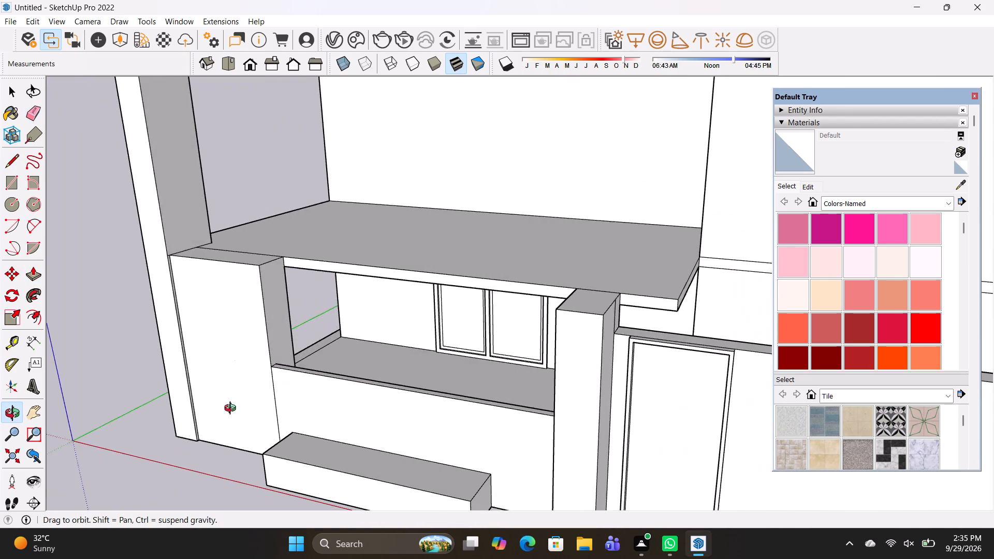
{"action": "middle_click_drag", "start_coordinate": [232, 409], "coordinate": [261, 376]}
{"action": "middle_click_drag", "start_coordinate": [226, 416], "coordinate": [243, 435]}
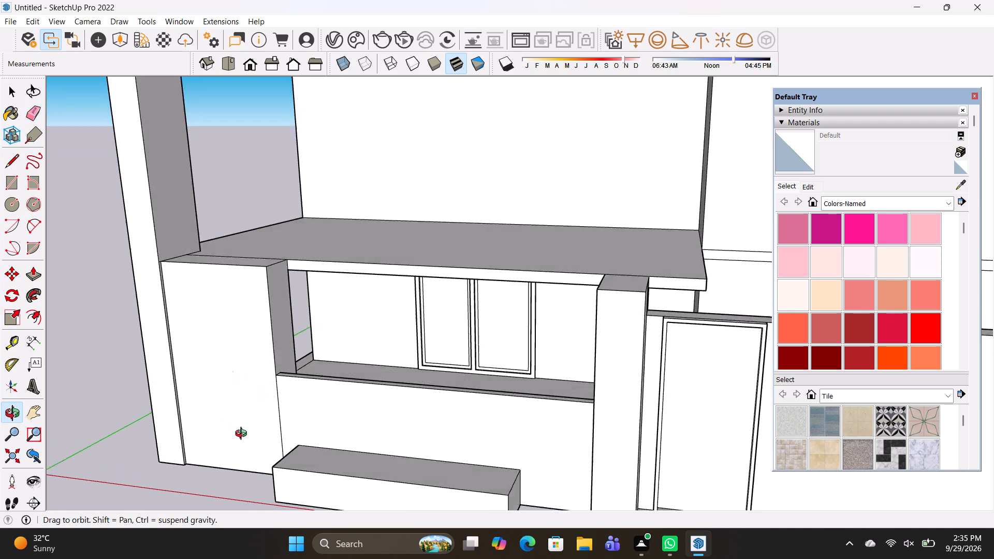
{"action": "middle_click_drag", "start_coordinate": [243, 435], "coordinate": [235, 445]}
{"action": "scroll", "coordinate": [291, 417], "scroll_direction": "down", "scroll_amount": 3}
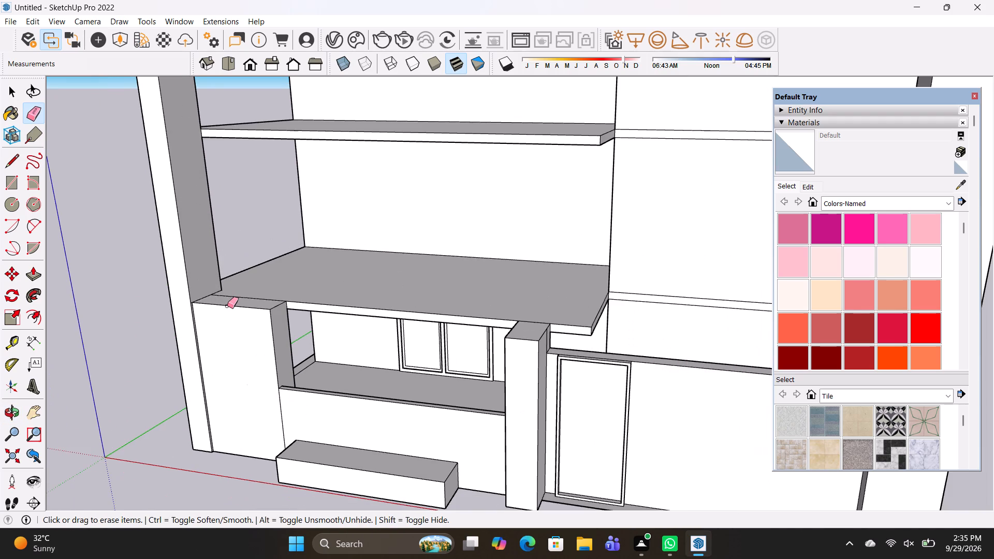
{"action": "key", "text": "e"}
{"action": "left_click_drag", "start_coordinate": [206, 201], "coordinate": [156, 229]}
{"action": "left_click_drag", "start_coordinate": [205, 222], "coordinate": [214, 218]}
{"action": "left_click_drag", "start_coordinate": [210, 219], "coordinate": [188, 222]}
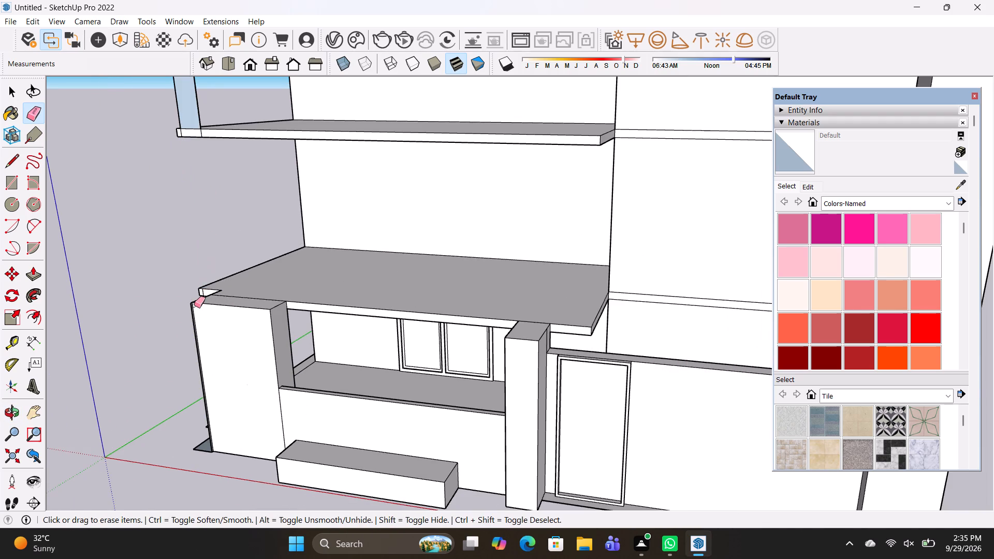
Pull the front edge of the first-floor slab's notched corner outward about 1' 1" and a further 1' 8 15/16" to the post's front.
{"action": "middle_click_drag", "start_coordinate": [210, 311], "coordinate": [328, 344], "text": "shift"}
{"action": "scroll", "coordinate": [319, 334], "scroll_direction": "up", "scroll_amount": 2}
{"action": "key", "text": "p"}
{"action": "middle_click_drag", "start_coordinate": [304, 349], "coordinate": [466, 369]}
{"action": "left_click", "coordinate": [416, 370]}
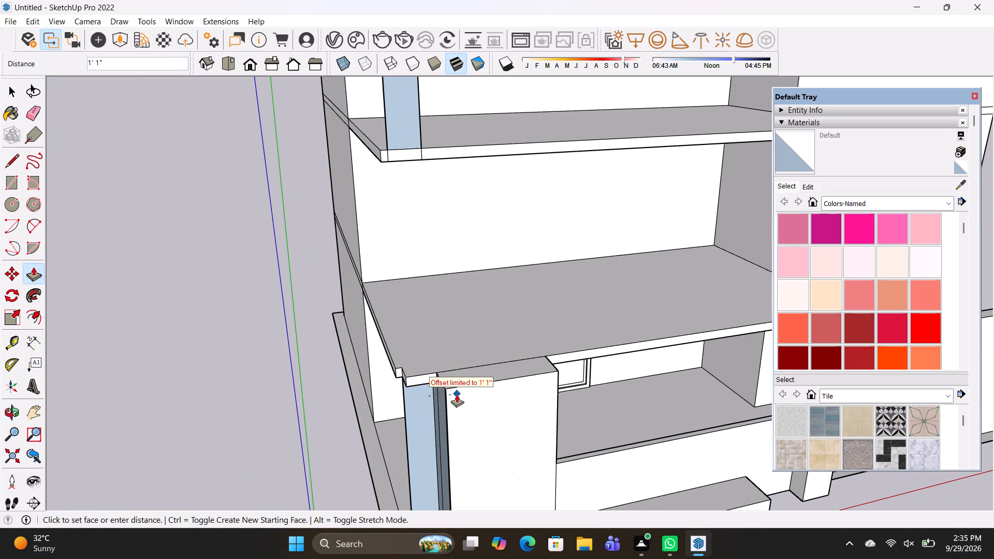
{"action": "left_click", "coordinate": [455, 389]}
{"action": "left_click", "coordinate": [426, 378]}
{"action": "left_click", "coordinate": [456, 387]}
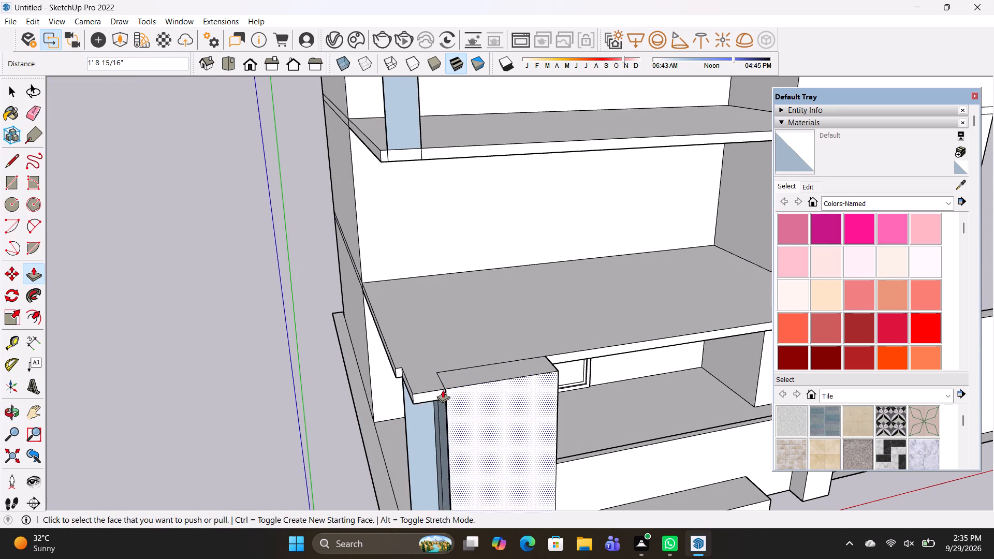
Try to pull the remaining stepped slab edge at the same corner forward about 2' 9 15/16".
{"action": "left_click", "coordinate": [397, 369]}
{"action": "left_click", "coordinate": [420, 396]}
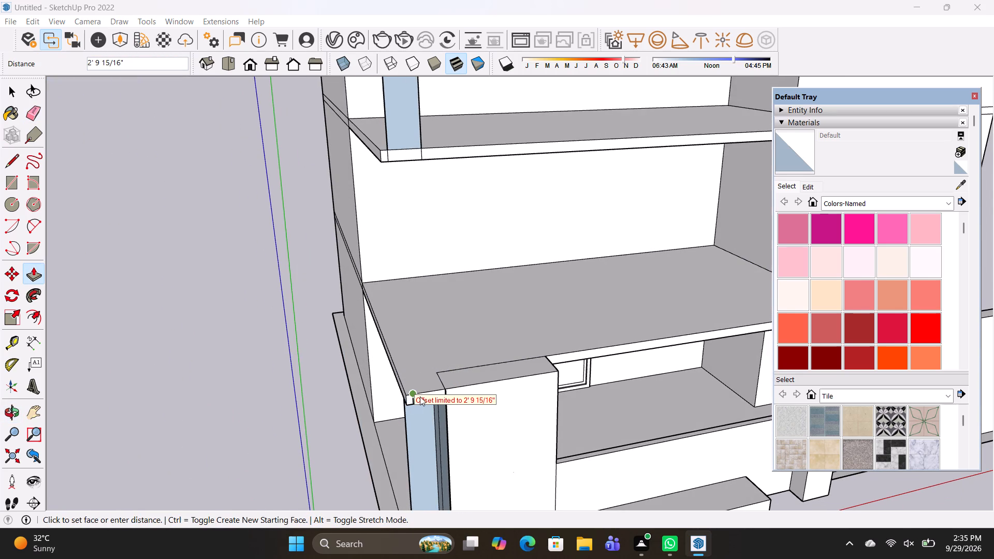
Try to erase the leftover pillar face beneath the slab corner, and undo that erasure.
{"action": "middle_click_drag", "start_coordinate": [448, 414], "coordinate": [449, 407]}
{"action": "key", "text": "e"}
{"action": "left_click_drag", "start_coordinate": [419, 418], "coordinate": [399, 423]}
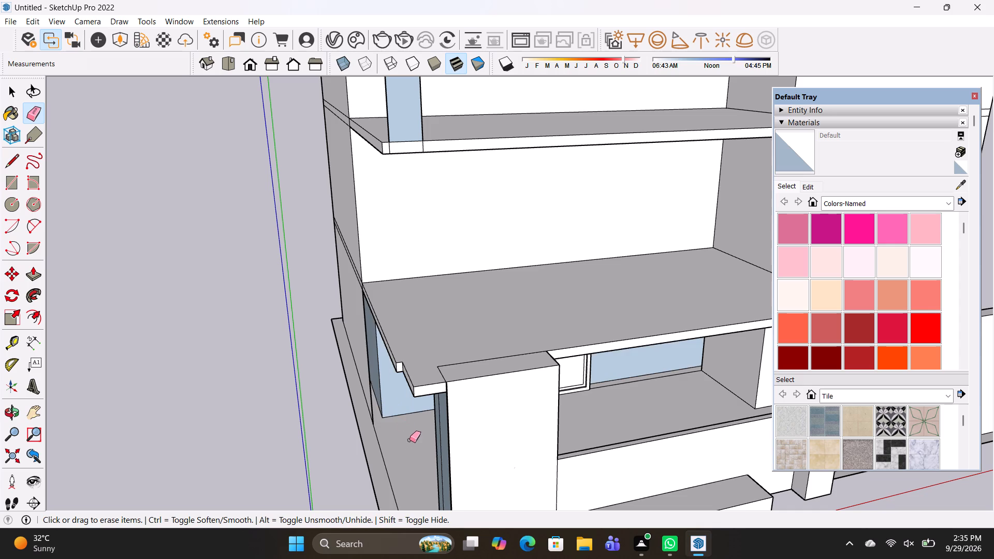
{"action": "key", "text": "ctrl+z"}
Erase the leftover faces and vertical edges of the corner pillar beneath the first-floor slab, and undo the last erasure.
{"action": "left_click_drag", "start_coordinate": [413, 441], "coordinate": [404, 442]}
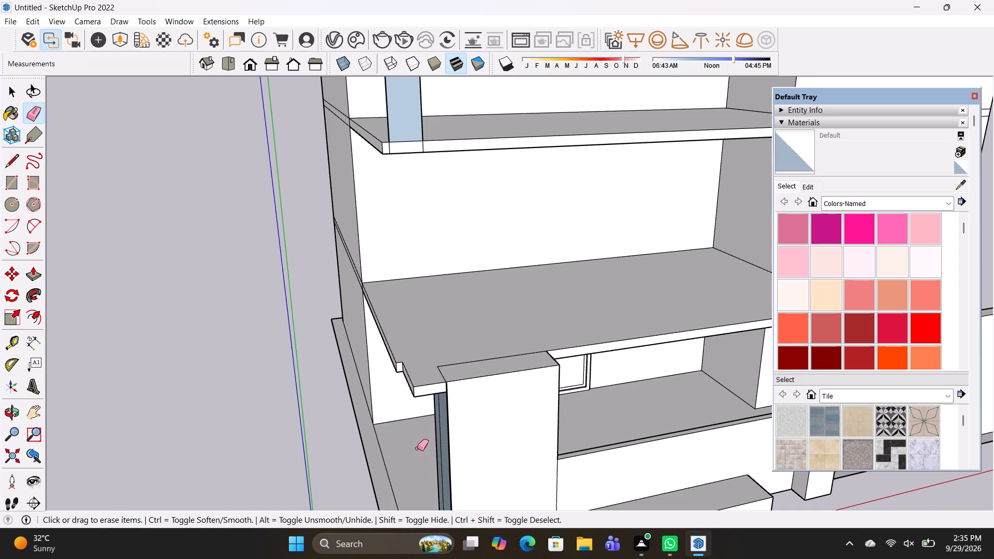
{"action": "scroll", "coordinate": [419, 448], "scroll_direction": "up", "scroll_amount": 3}
{"action": "middle_click_drag", "start_coordinate": [450, 447], "coordinate": [507, 417]}
{"action": "scroll", "coordinate": [510, 413], "scroll_direction": "up", "scroll_amount": 1}
{"action": "left_click_drag", "start_coordinate": [523, 409], "coordinate": [538, 416]}
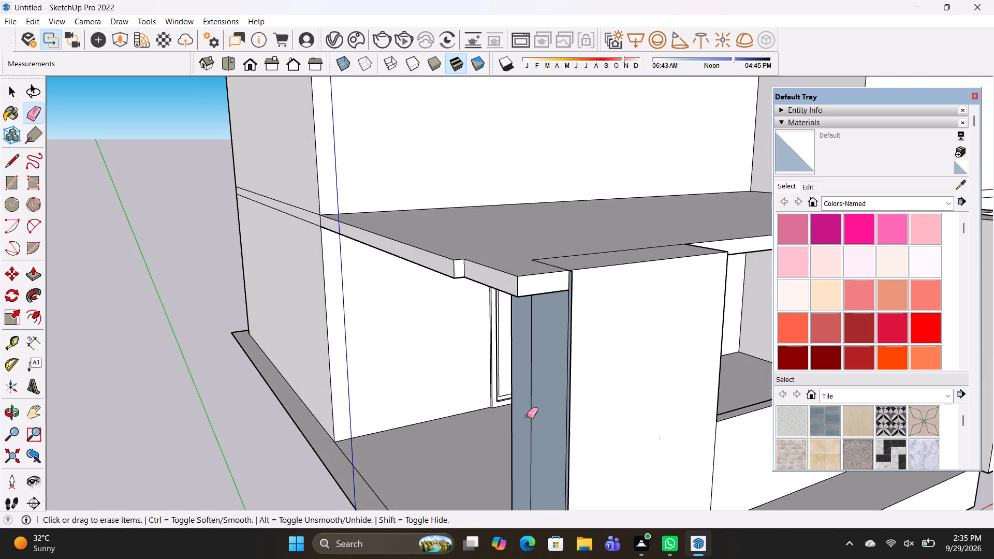
{"action": "middle_click_drag", "start_coordinate": [527, 416], "coordinate": [688, 386]}
{"action": "left_click", "coordinate": [731, 386]}
{"action": "left_click_drag", "start_coordinate": [725, 389], "coordinate": [736, 398]}
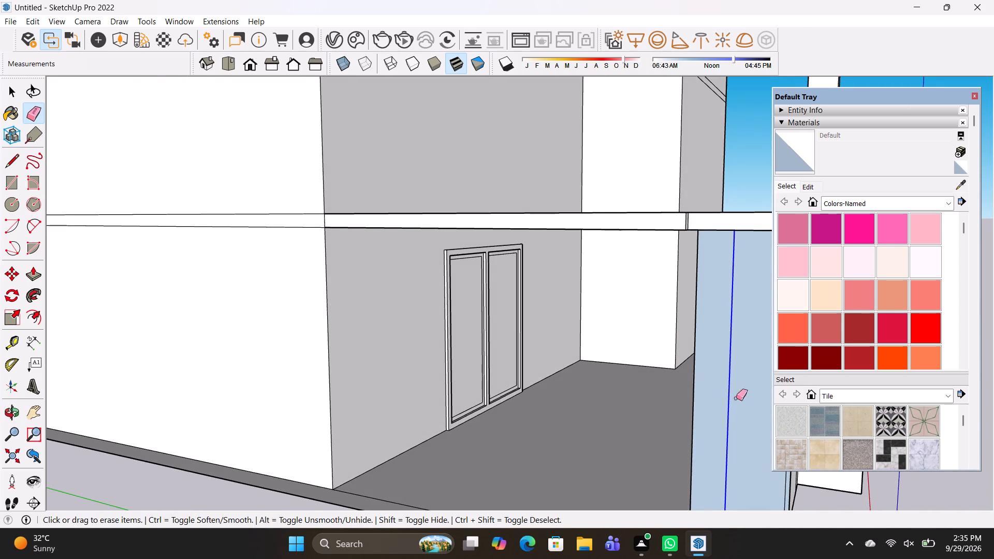
{"action": "left_click_drag", "start_coordinate": [736, 398], "coordinate": [725, 394]}
{"action": "left_click_drag", "start_coordinate": [698, 394], "coordinate": [689, 394]}
{"action": "scroll", "coordinate": [712, 403], "scroll_direction": "down", "scroll_amount": 6}
{"action": "middle_click_drag", "start_coordinate": [701, 411], "coordinate": [589, 410]}
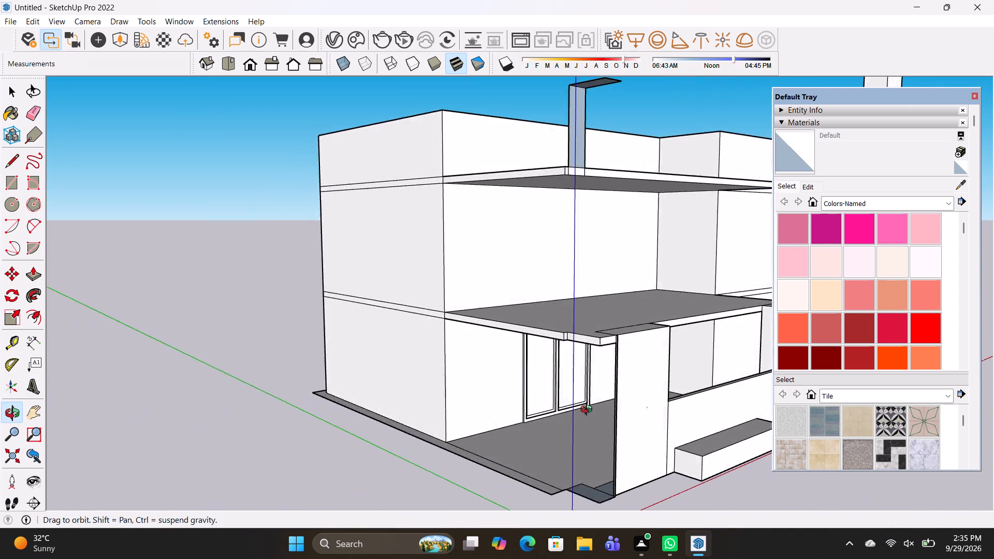
{"action": "middle_click_drag", "start_coordinate": [589, 410], "coordinate": [749, 383]}
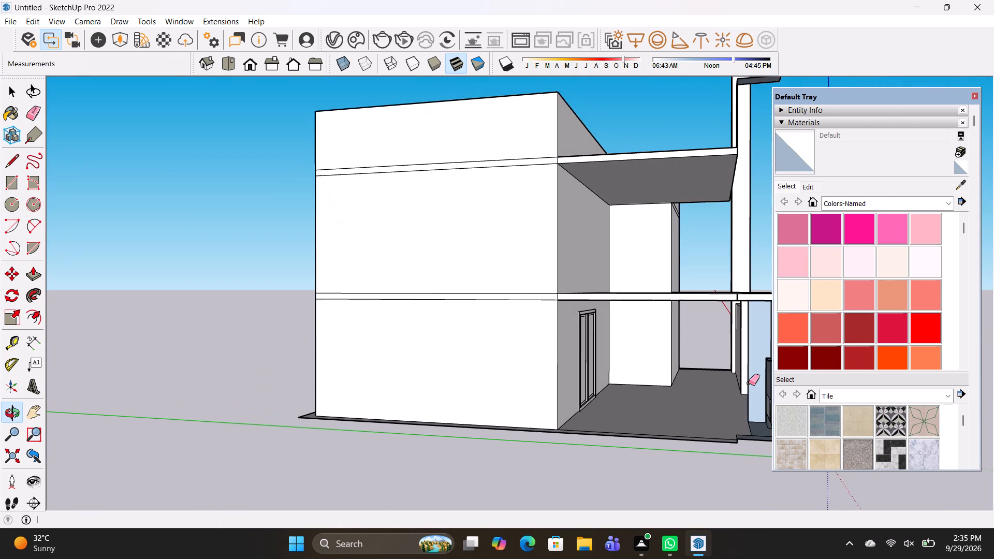
{"action": "key", "text": "ctrl+z"}
Erase the remaining vertical faces and edges of the ground-floor corner post, down to its footprint on the floor.
{"action": "middle_click_drag", "start_coordinate": [738, 383], "coordinate": [568, 369]}
{"action": "middle_click_drag", "start_coordinate": [512, 395], "coordinate": [638, 417]}
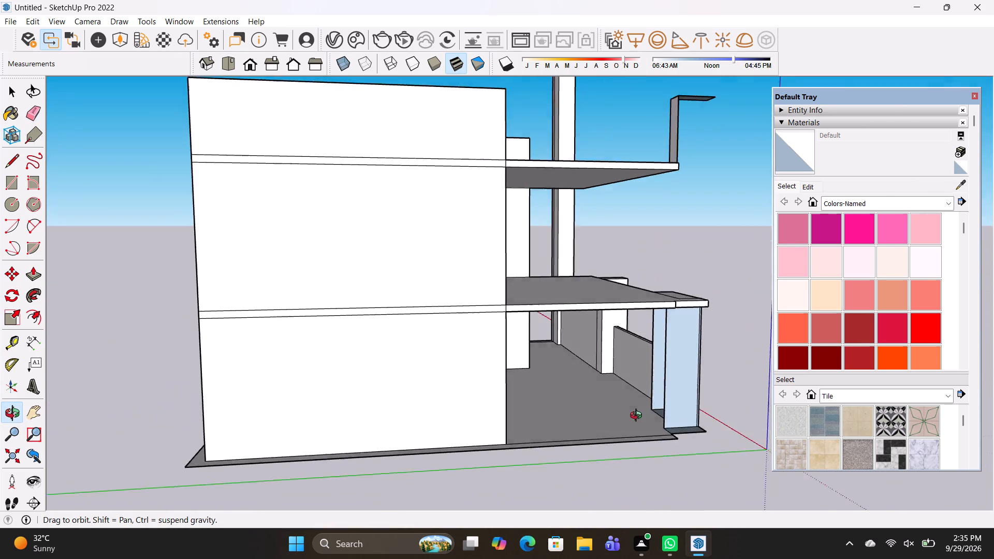
{"action": "middle_click_drag", "start_coordinate": [638, 417], "coordinate": [693, 416]}
{"action": "scroll", "coordinate": [692, 373], "scroll_direction": "up", "scroll_amount": 3}
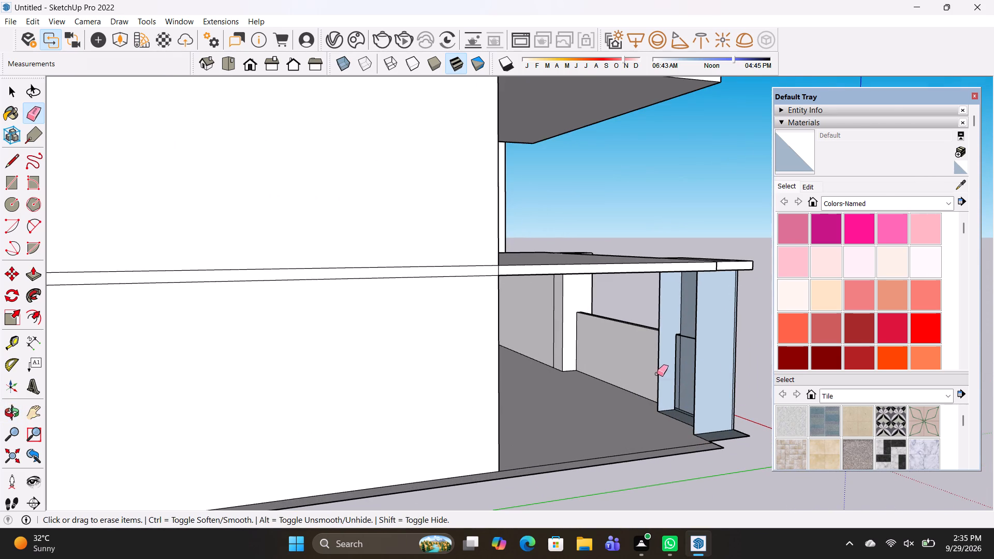
{"action": "left_click_drag", "start_coordinate": [657, 374], "coordinate": [669, 375]}
{"action": "left_click_drag", "start_coordinate": [677, 375], "coordinate": [682, 378]}
{"action": "left_click_drag", "start_coordinate": [690, 343], "coordinate": [691, 334]}
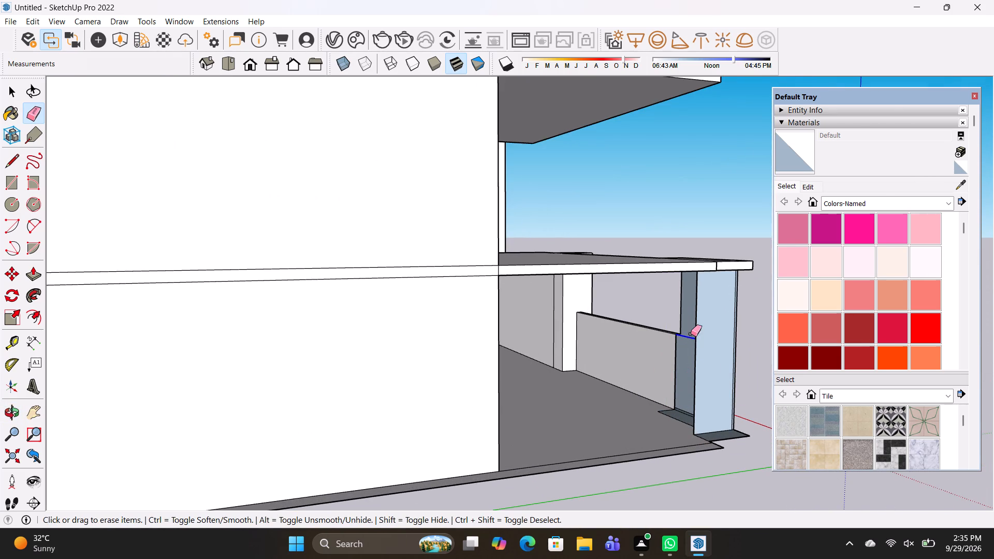
{"action": "left_click_drag", "start_coordinate": [691, 334], "coordinate": [692, 331]}
{"action": "left_click_drag", "start_coordinate": [699, 345], "coordinate": [708, 370]}
{"action": "left_click_drag", "start_coordinate": [692, 365], "coordinate": [712, 377]}
{"action": "left_click_drag", "start_coordinate": [727, 379], "coordinate": [744, 366]}
{"action": "left_click", "coordinate": [698, 339]}
{"action": "middle_click_drag", "start_coordinate": [686, 419], "coordinate": [563, 434]}
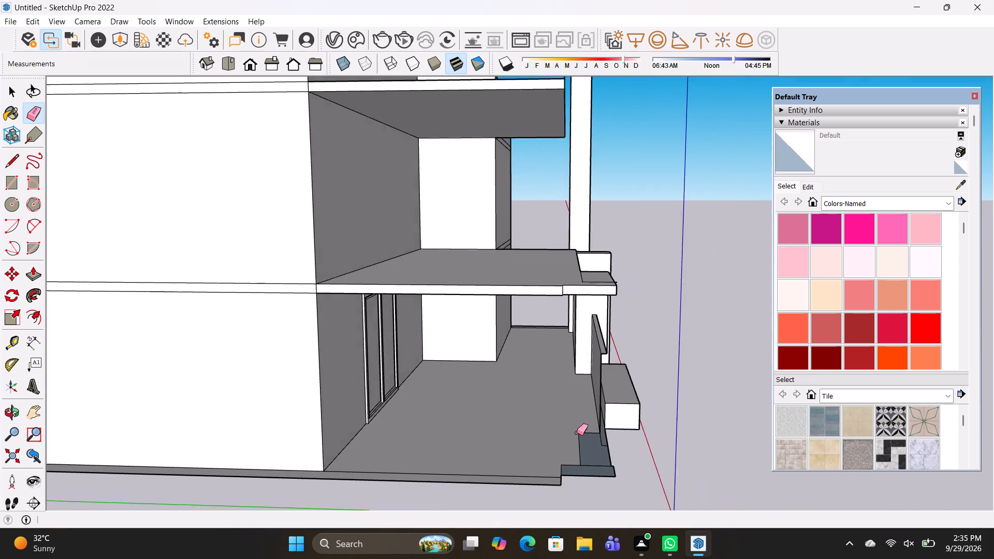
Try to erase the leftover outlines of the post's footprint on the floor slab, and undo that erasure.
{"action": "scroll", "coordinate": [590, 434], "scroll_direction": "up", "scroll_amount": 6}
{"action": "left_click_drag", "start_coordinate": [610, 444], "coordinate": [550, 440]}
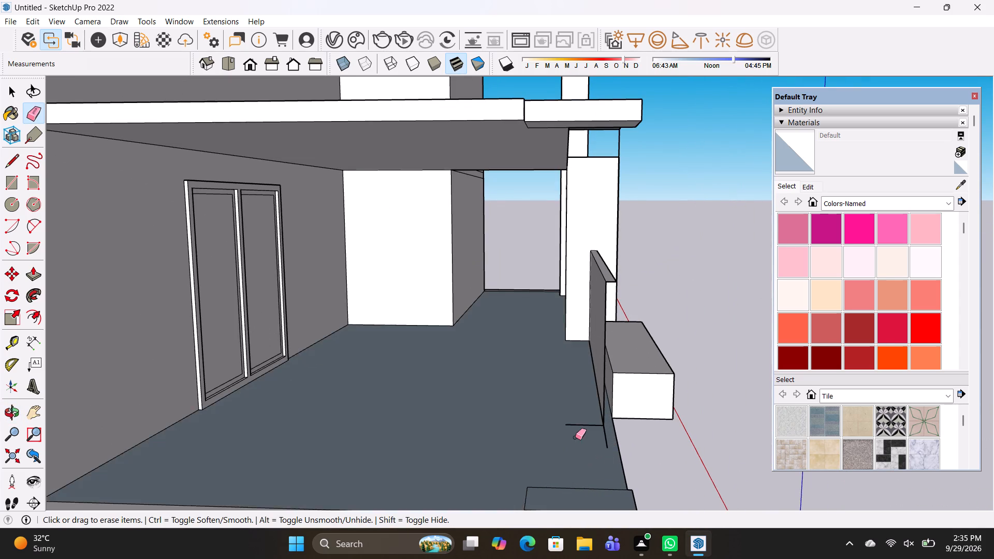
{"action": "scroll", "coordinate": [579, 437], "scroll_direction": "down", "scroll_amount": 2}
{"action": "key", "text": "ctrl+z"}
Copy the square base face at the floor's front corner along the front strip, partway toward the low wall.
{"action": "middle_click_drag", "start_coordinate": [571, 450], "coordinate": [417, 473]}
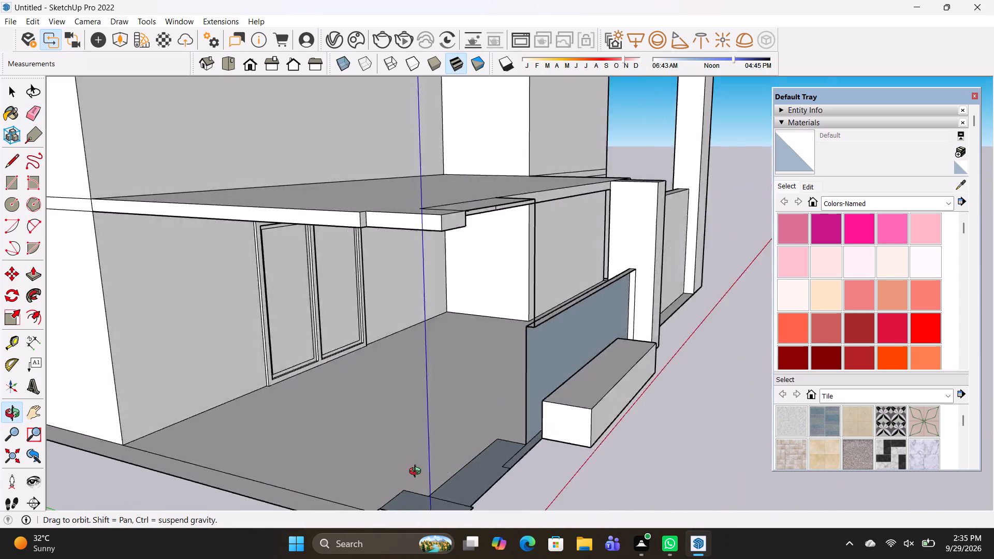
{"action": "middle_click_drag", "start_coordinate": [417, 473], "coordinate": [308, 493]}
{"action": "scroll", "coordinate": [320, 461], "scroll_direction": "up", "scroll_amount": 2}
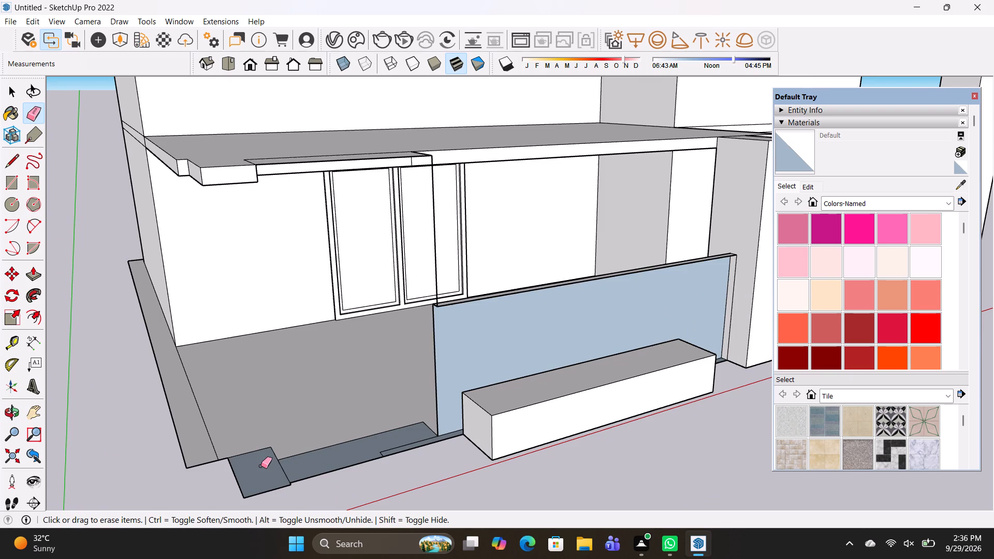
{"action": "key", "text": "space"}
{"action": "double_click", "coordinate": [264, 468]}
{"action": "key", "text": "m"}
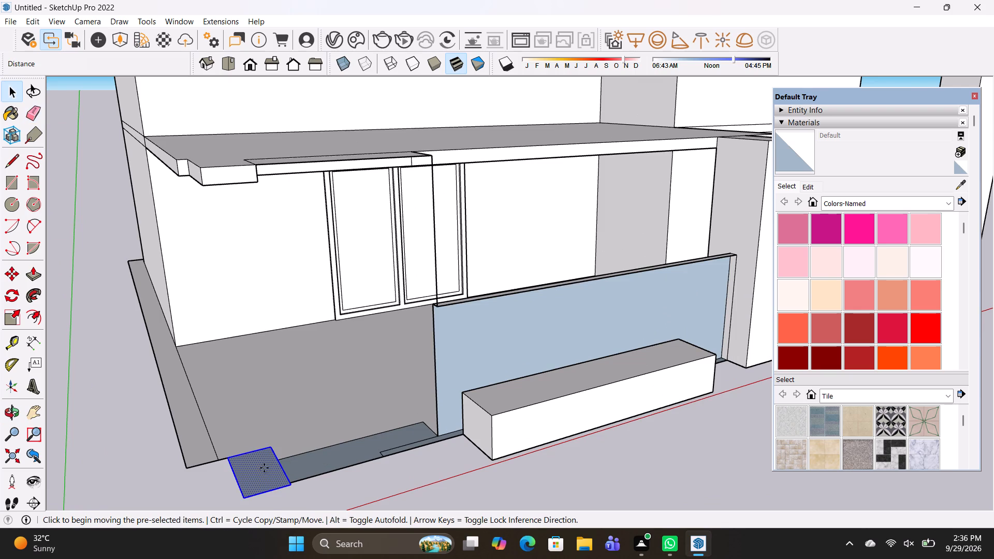
{"action": "left_click", "coordinate": [246, 501]}
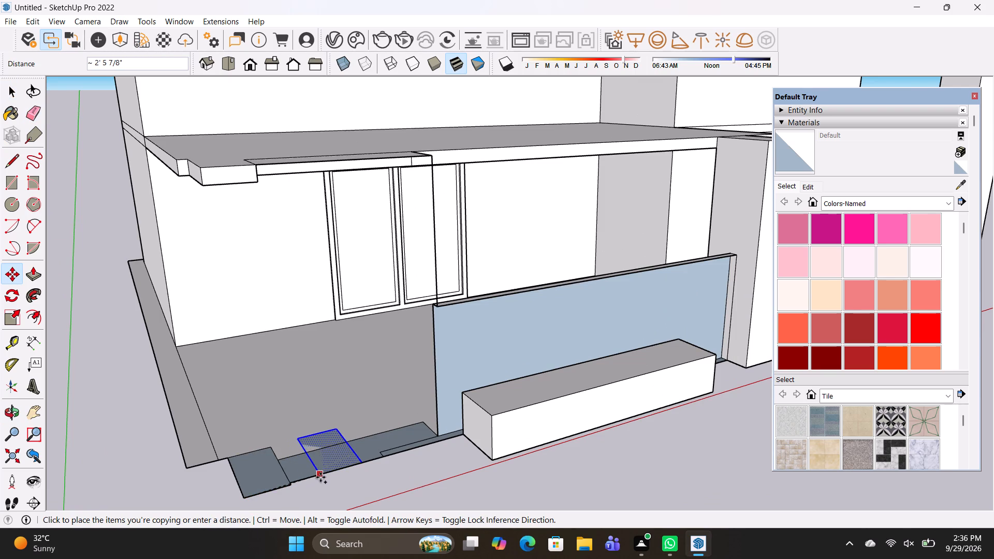
{"action": "left_click", "coordinate": [328, 477]}
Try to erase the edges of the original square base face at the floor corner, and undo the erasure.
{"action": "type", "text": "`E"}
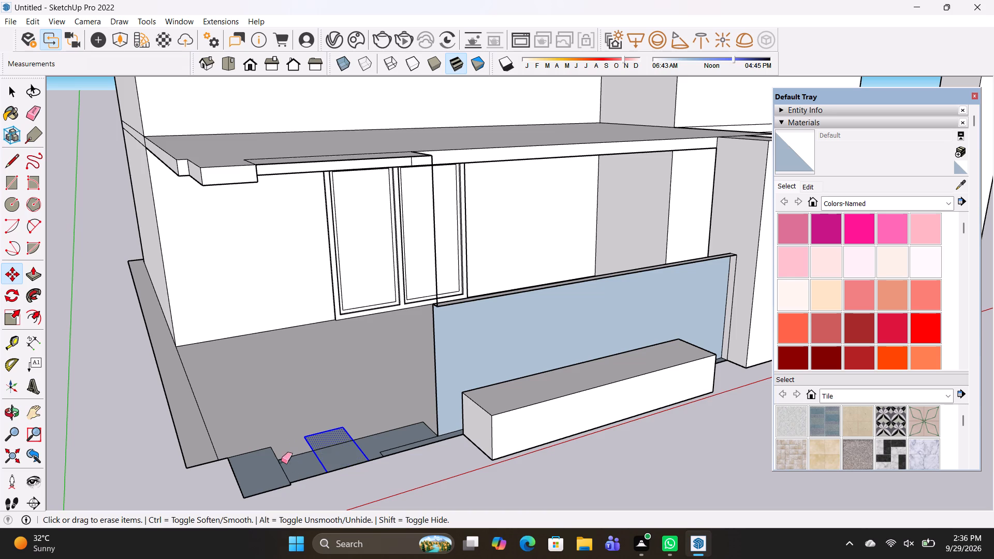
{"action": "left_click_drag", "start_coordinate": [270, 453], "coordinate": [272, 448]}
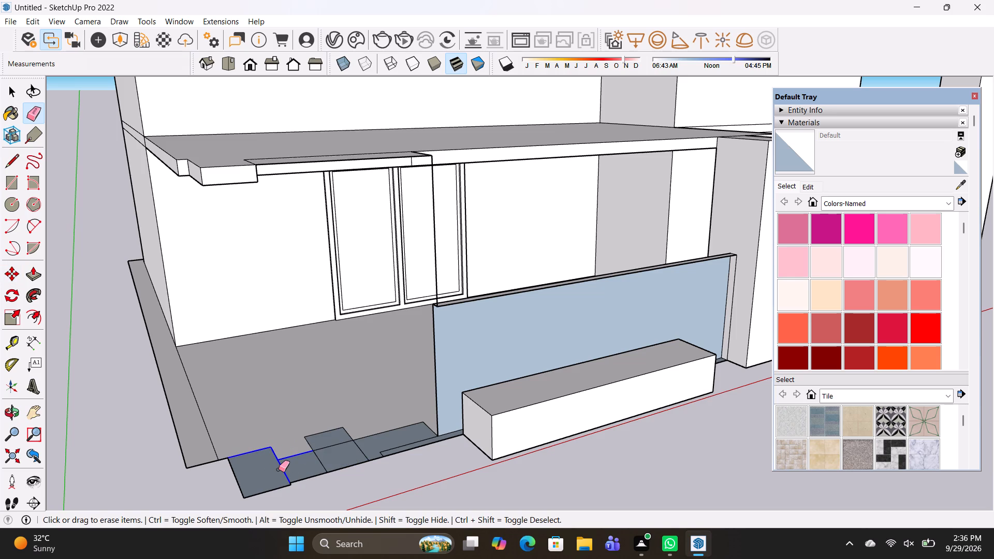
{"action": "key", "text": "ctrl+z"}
Pull the copied footprint's front part up 10' to the underside of the first-floor slab as a new post.
{"action": "middle_click_drag", "start_coordinate": [330, 472], "coordinate": [272, 481]}
{"action": "key", "text": "p"}
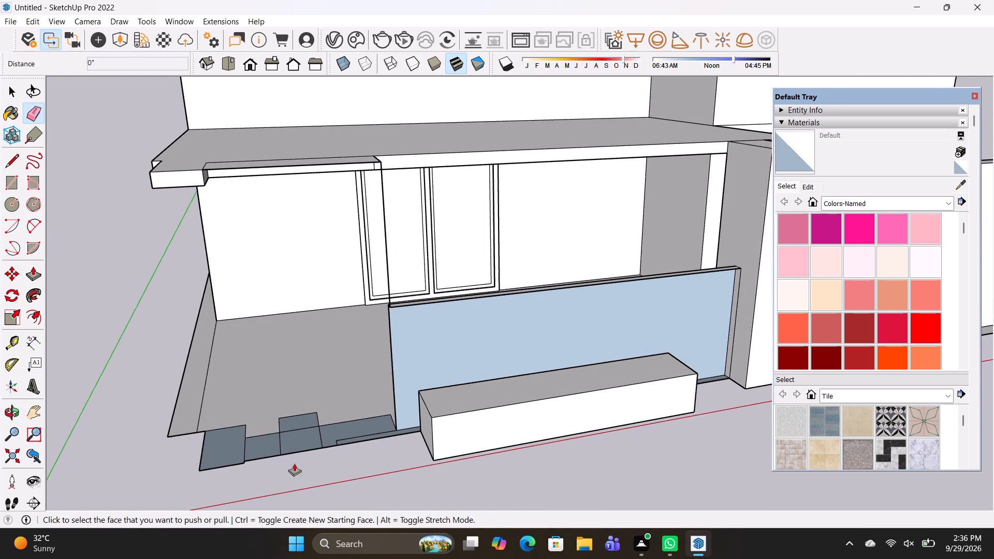
{"action": "left_click", "coordinate": [300, 437]}
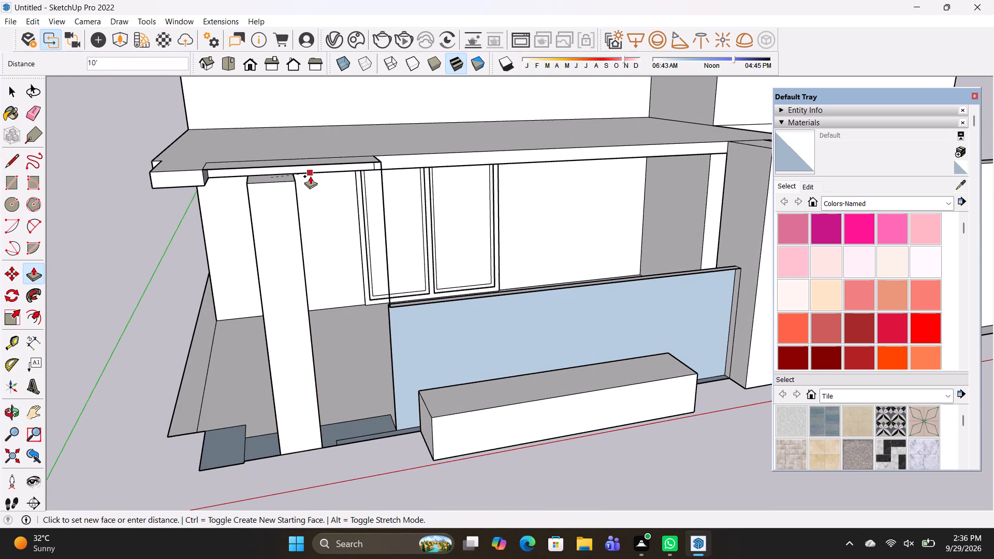
{"action": "left_click", "coordinate": [306, 171]}
Extend the new post's top face upward a further 16' to the height of the building's roof parapet.
{"action": "middle_click_drag", "start_coordinate": [321, 377], "coordinate": [281, 367]}
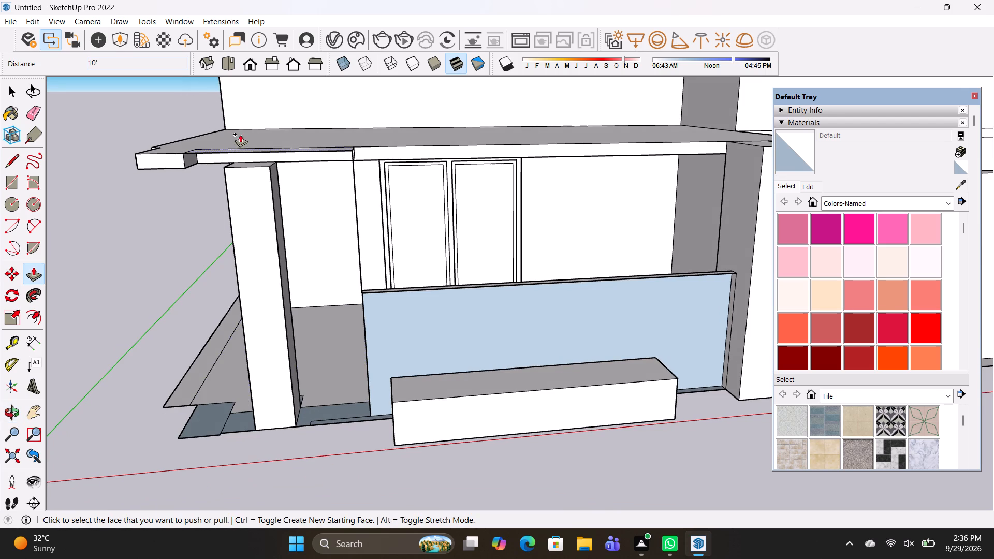
{"action": "left_click", "coordinate": [251, 167]}
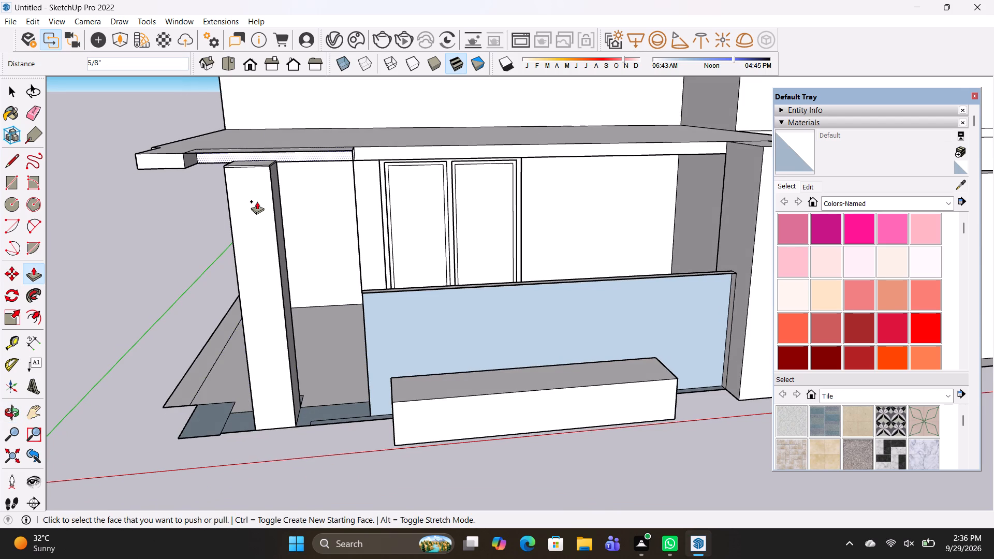
{"action": "key", "text": "ctrl+z"}
{"action": "left_click", "coordinate": [246, 163]}
{"action": "scroll", "coordinate": [264, 208], "scroll_direction": "down", "scroll_amount": 2}
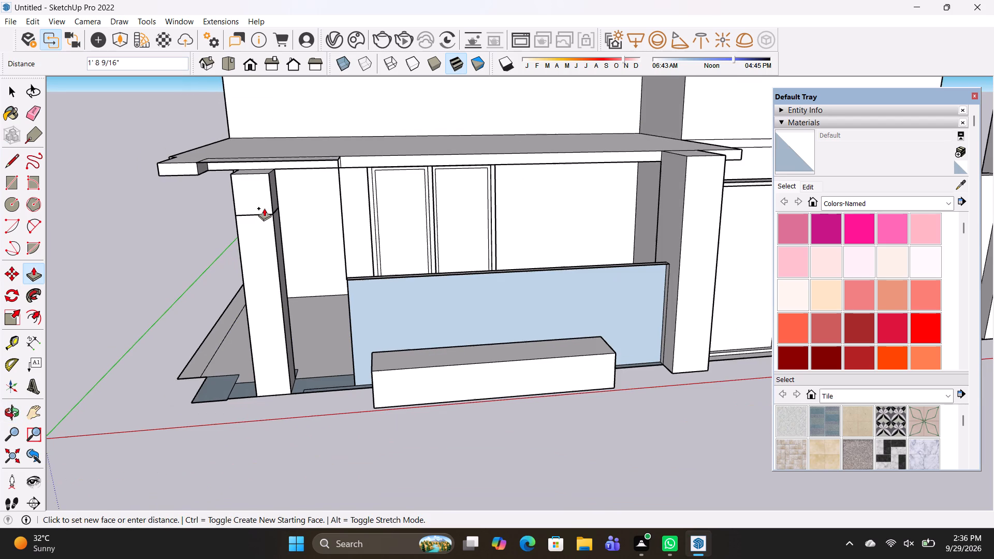
{"action": "scroll", "coordinate": [264, 209], "scroll_direction": "down", "scroll_amount": 1, "text": "shift"}
{"action": "middle_click_drag", "start_coordinate": [265, 210], "coordinate": [272, 399], "text": "shift"}
{"action": "scroll", "coordinate": [235, 193], "scroll_direction": "down", "scroll_amount": 6}
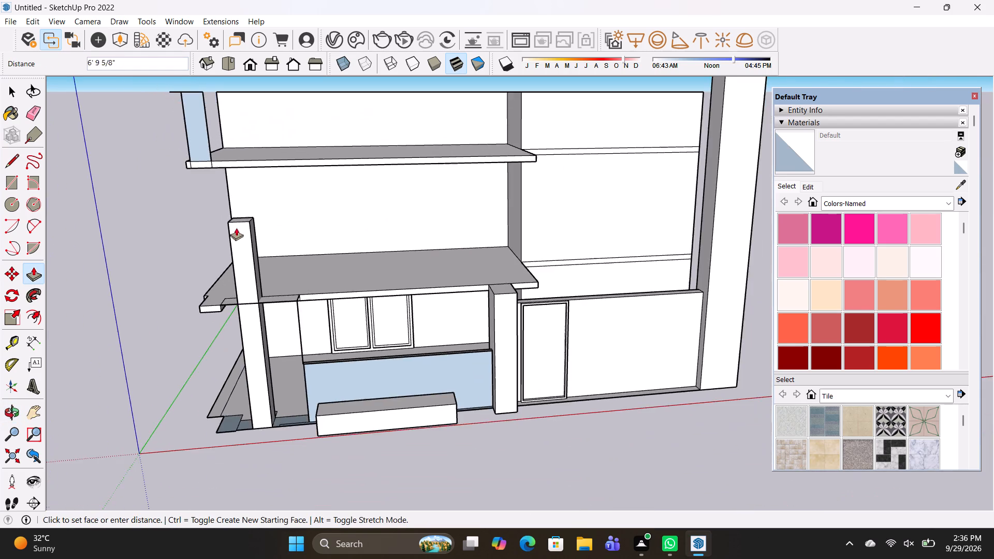
{"action": "middle_click_drag", "start_coordinate": [240, 235], "coordinate": [270, 336], "text": "shift"}
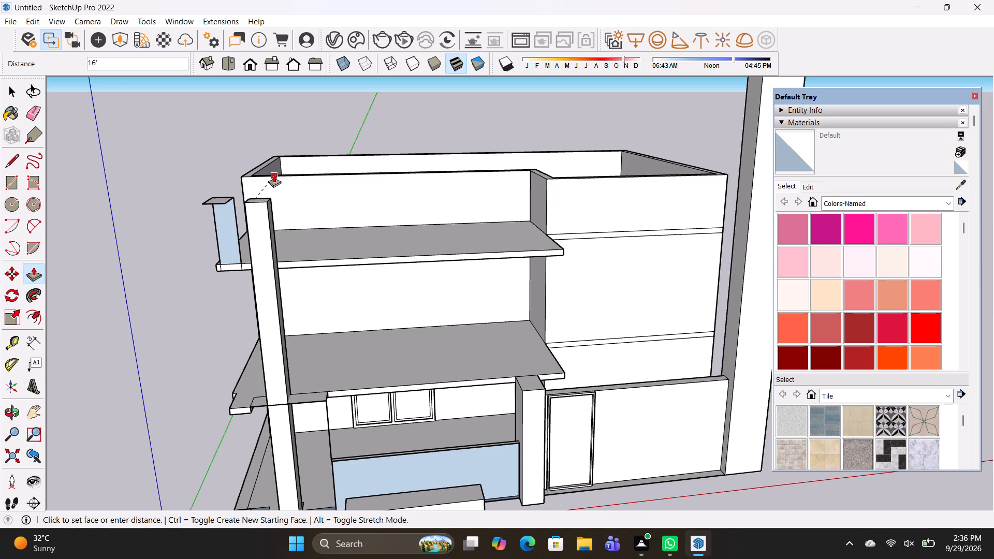
{"action": "left_click", "coordinate": [274, 174]}
Erase the leftover pillar stub standing on the front corner of the upper slab.
{"action": "type", "text": "`E"}
{"action": "left_click_drag", "start_coordinate": [232, 210], "coordinate": [232, 210]}
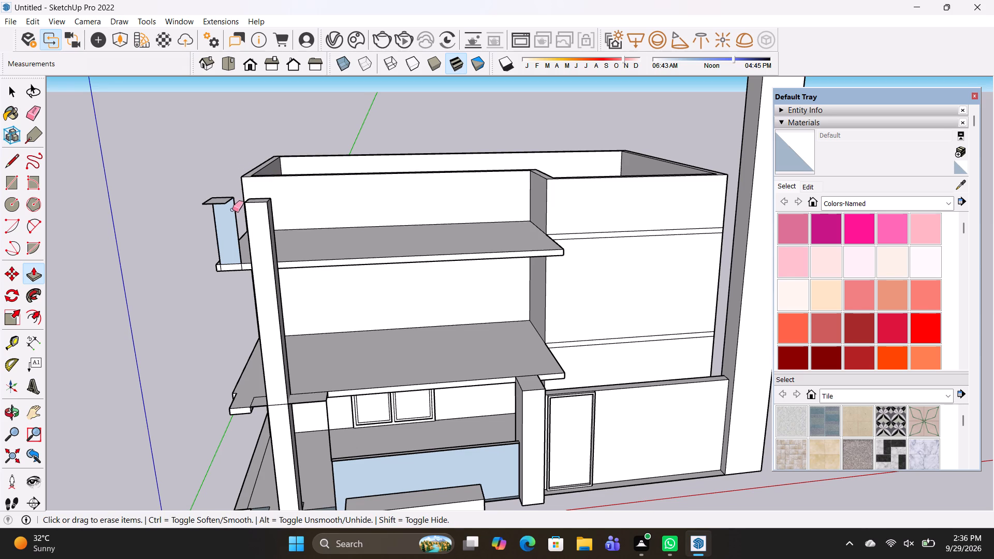
{"action": "left_click_drag", "start_coordinate": [232, 210], "coordinate": [231, 195]}
{"action": "left_click_drag", "start_coordinate": [227, 195], "coordinate": [212, 218]}
{"action": "left_click_drag", "start_coordinate": [211, 199], "coordinate": [204, 197]}
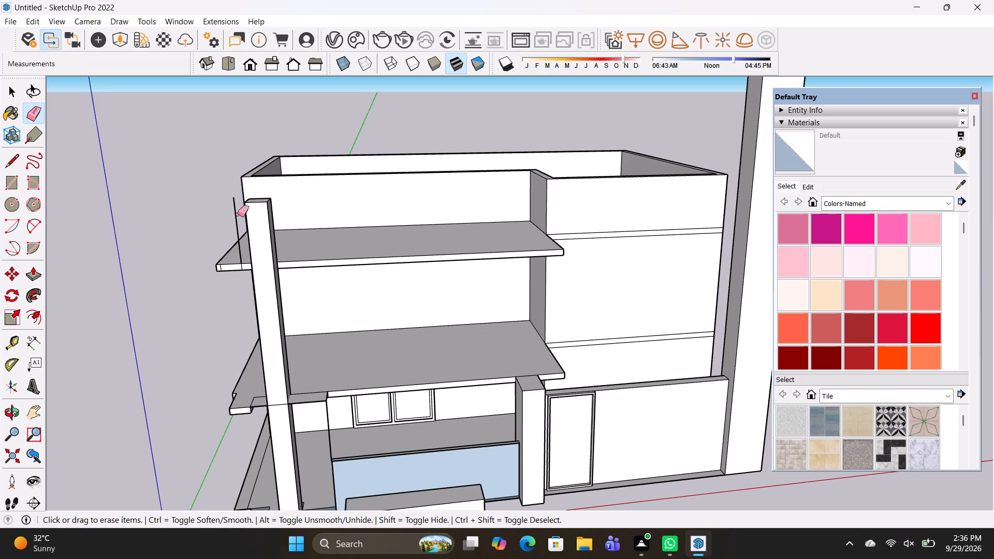
{"action": "left_click_drag", "start_coordinate": [239, 215], "coordinate": [231, 214]}
Erase the two short vertical dividing lines on the upper slab's front edge near its corner.
{"action": "scroll", "coordinate": [235, 292], "scroll_direction": "up", "scroll_amount": 9}
{"action": "left_click_drag", "start_coordinate": [256, 247], "coordinate": [251, 249]}
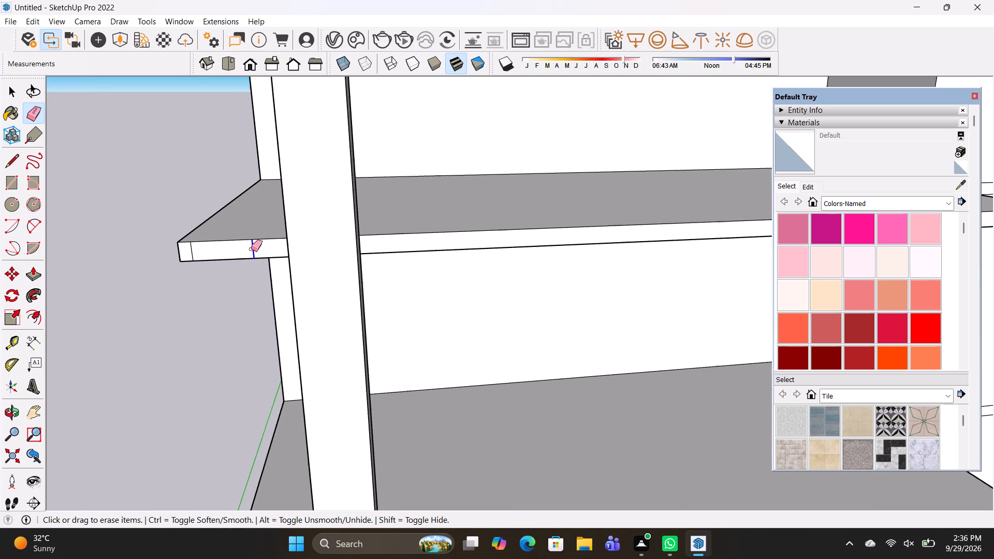
{"action": "left_click_drag", "start_coordinate": [251, 249], "coordinate": [248, 249]}
{"action": "left_click", "coordinate": [194, 251]}
{"action": "scroll", "coordinate": [232, 306], "scroll_direction": "down", "scroll_amount": 7}
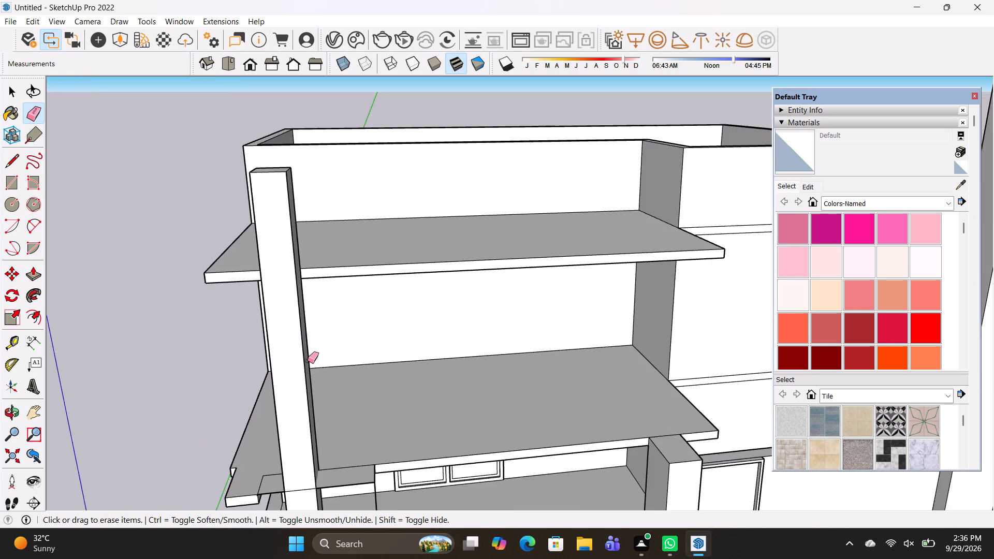
Pull the thin corner face of the first-floor slab around the new post down 6" to the slab's full thickness.
{"action": "middle_click_drag", "start_coordinate": [314, 359], "coordinate": [326, 261]}
{"action": "scroll", "coordinate": [282, 335], "scroll_direction": "up", "scroll_amount": 4}
{"action": "middle_click_drag", "start_coordinate": [290, 379], "coordinate": [469, 407]}
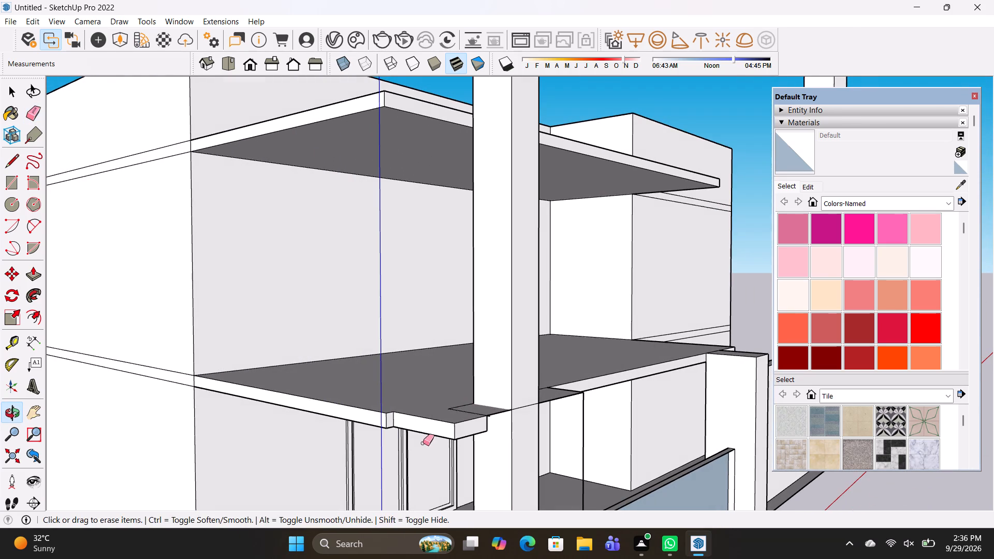
{"action": "middle_click_drag", "start_coordinate": [397, 429], "coordinate": [371, 361], "text": "shift"}
{"action": "key", "text": "p"}
{"action": "scroll", "coordinate": [427, 329], "scroll_direction": "up", "scroll_amount": 1}
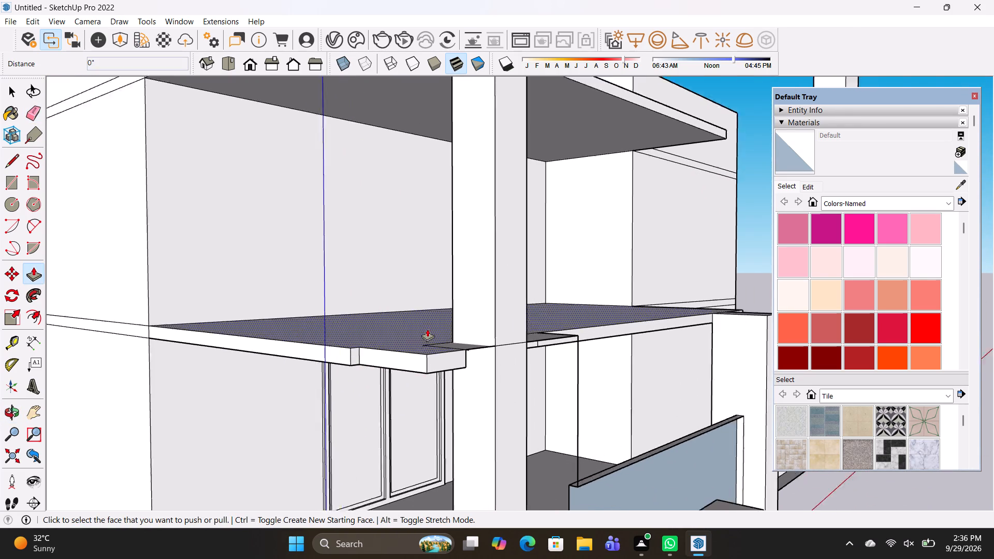
{"action": "scroll", "coordinate": [427, 329], "scroll_direction": "up", "scroll_amount": 3}
{"action": "middle_click_drag", "start_coordinate": [421, 397], "coordinate": [374, 414]}
{"action": "scroll", "coordinate": [286, 420], "scroll_direction": "up", "scroll_amount": 3}
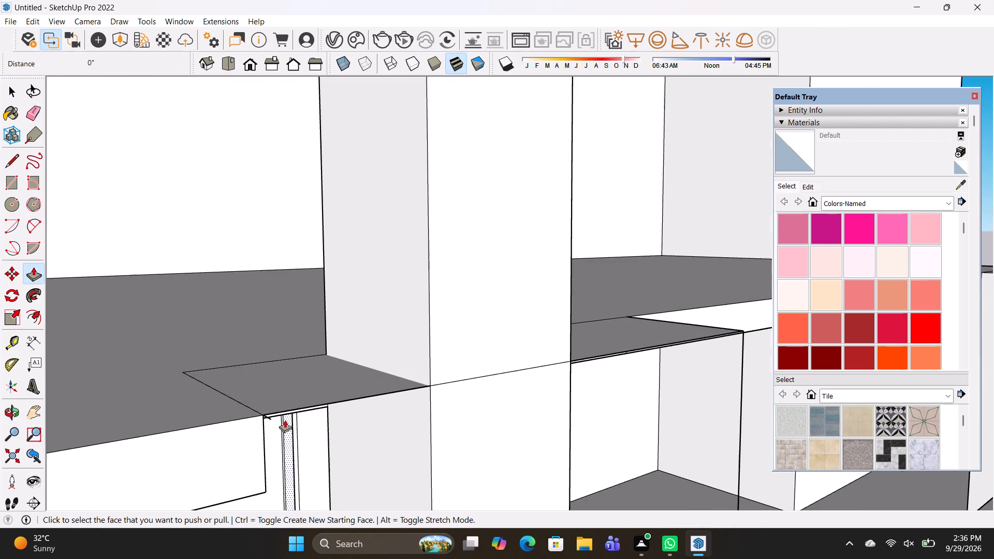
{"action": "left_click", "coordinate": [297, 391]}
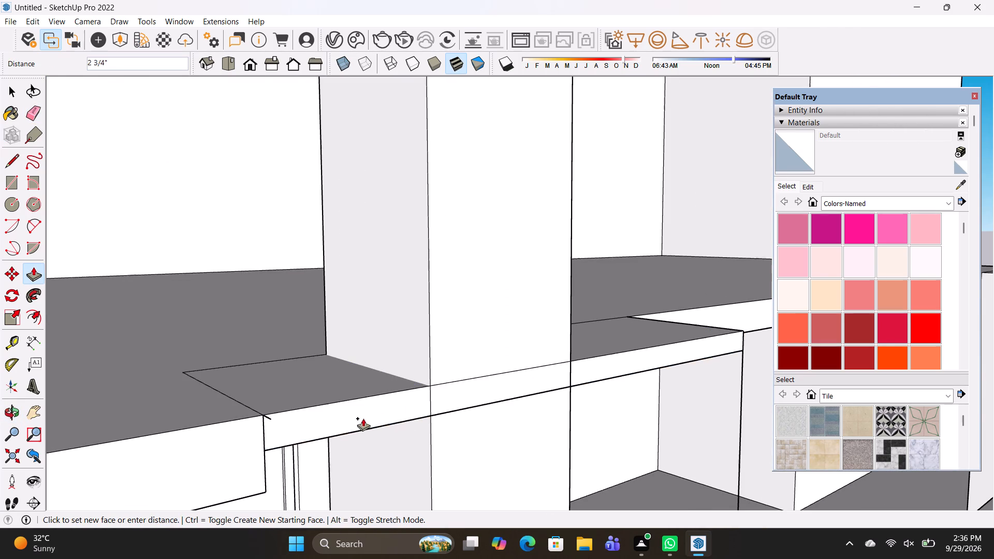
{"action": "left_click", "coordinate": [266, 489]}
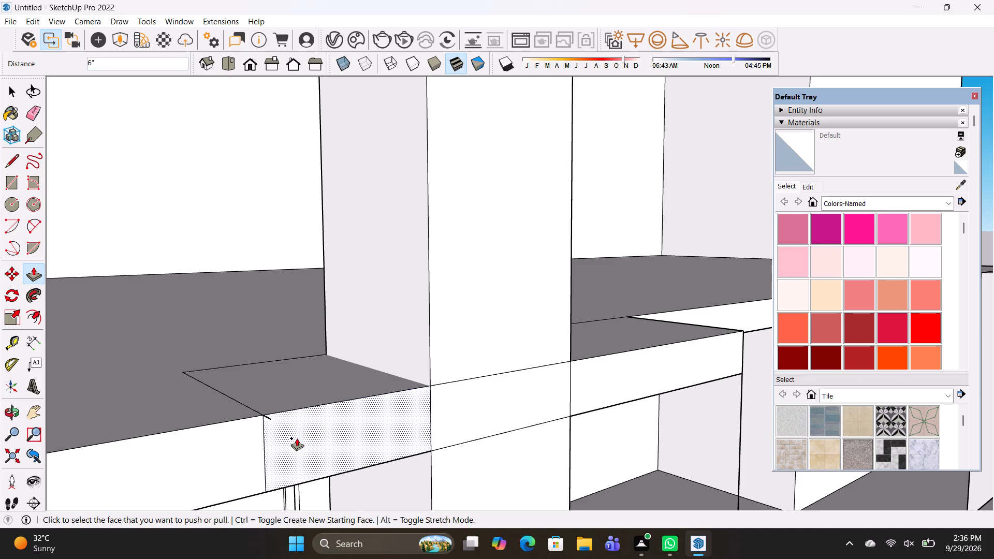
Erase the leftover seam lines on the first-floor slab's top surface on both sides of the new post.
{"action": "key", "text": "e"}
{"action": "left_click", "coordinate": [270, 421]}
{"action": "left_click", "coordinate": [270, 420]}
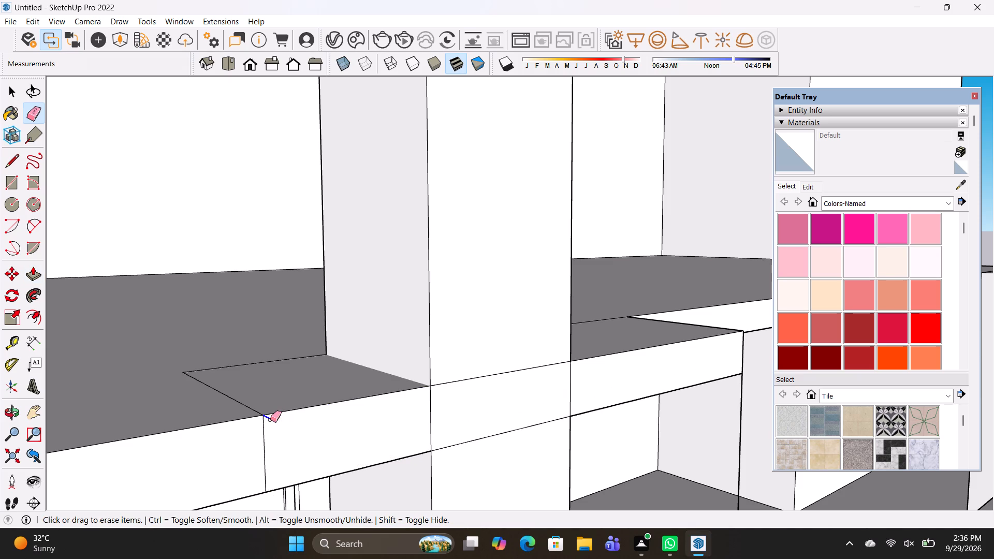
{"action": "scroll", "coordinate": [289, 430], "scroll_direction": "down", "scroll_amount": 3}
{"action": "left_click_drag", "start_coordinate": [239, 398], "coordinate": [254, 376]}
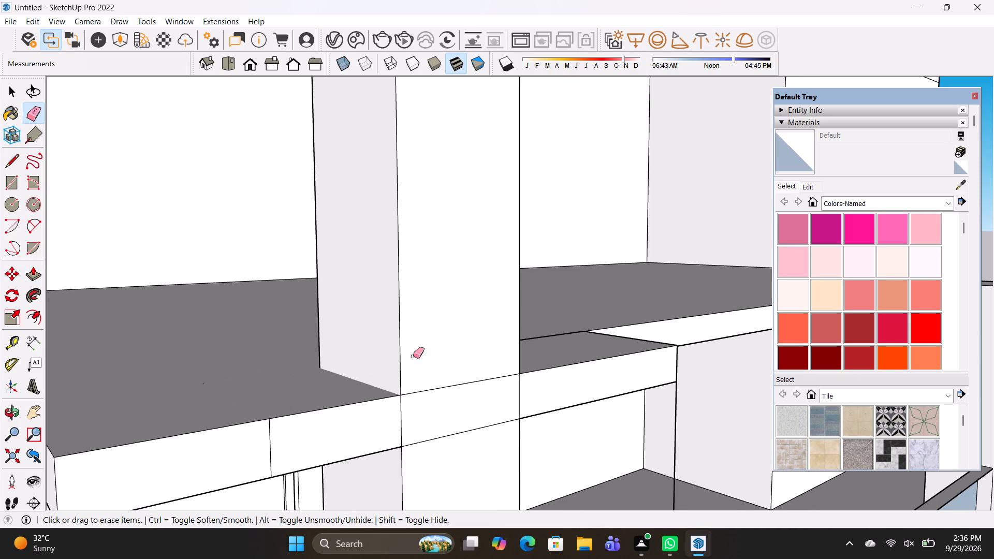
{"action": "left_click_drag", "start_coordinate": [546, 337], "coordinate": [547, 330]}
{"action": "scroll", "coordinate": [547, 383], "scroll_direction": "down", "scroll_amount": 4}
{"action": "middle_click_drag", "start_coordinate": [522, 420], "coordinate": [502, 426]}
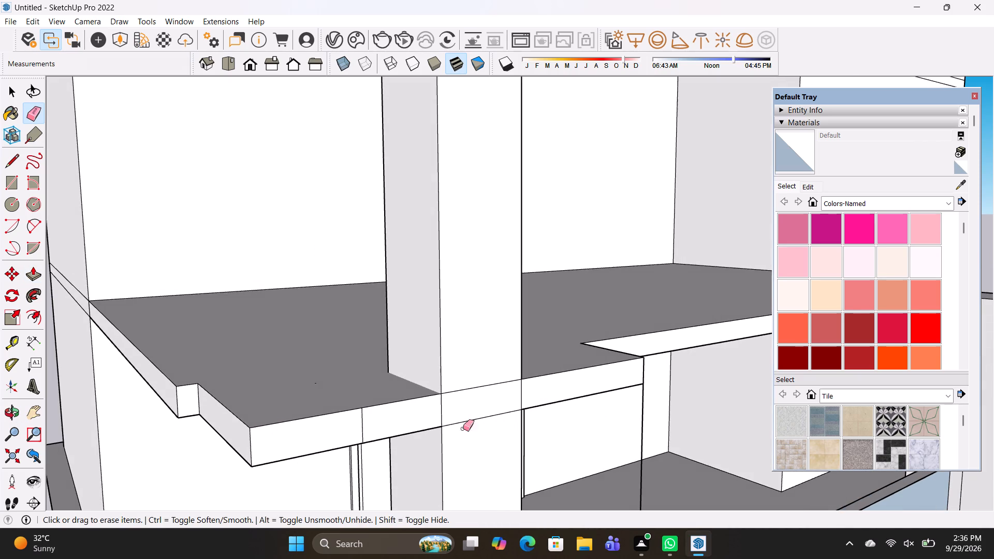
Erase the short vertical dividing lines across the first-floor slab's front edge around the new post.
{"action": "left_click_drag", "start_coordinate": [431, 414], "coordinate": [529, 389]}
{"action": "left_click_drag", "start_coordinate": [476, 384], "coordinate": [472, 419]}
{"action": "left_click_drag", "start_coordinate": [443, 414], "coordinate": [441, 414]}
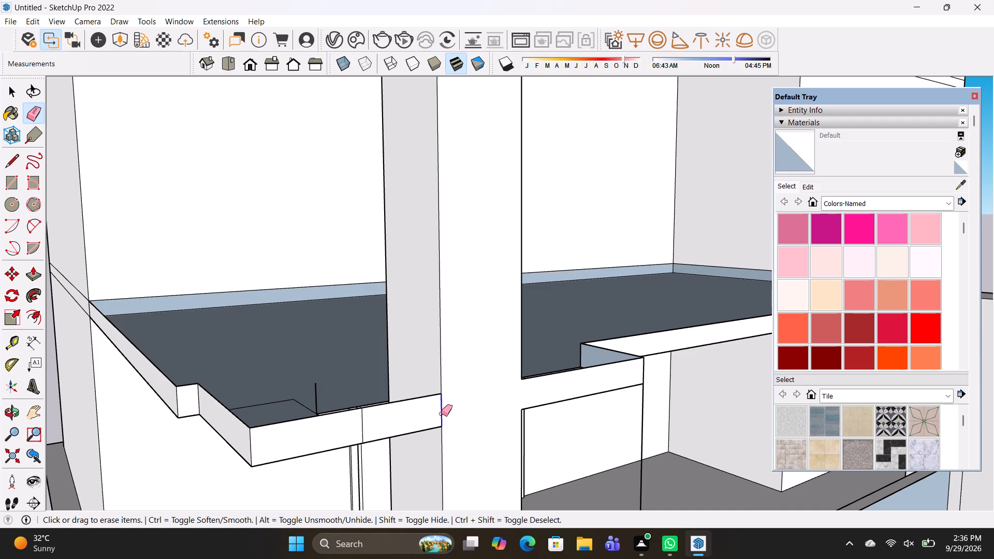
{"action": "left_click_drag", "start_coordinate": [441, 414], "coordinate": [436, 414]}
{"action": "key", "text": "ctrl+z"}
{"action": "key", "text": "ctrl+z"}
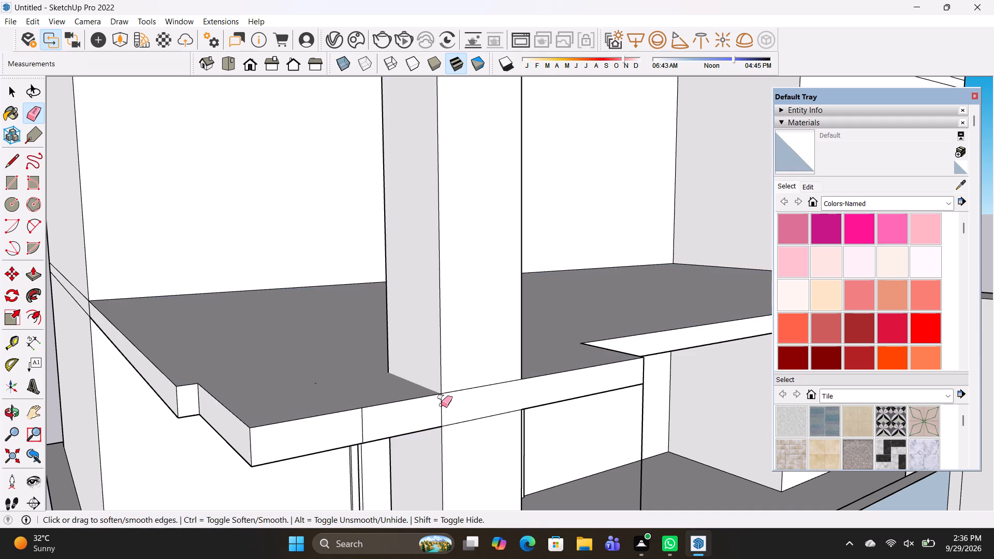
{"action": "left_click", "coordinate": [442, 405]}
{"action": "left_click_drag", "start_coordinate": [370, 421], "coordinate": [355, 427]}
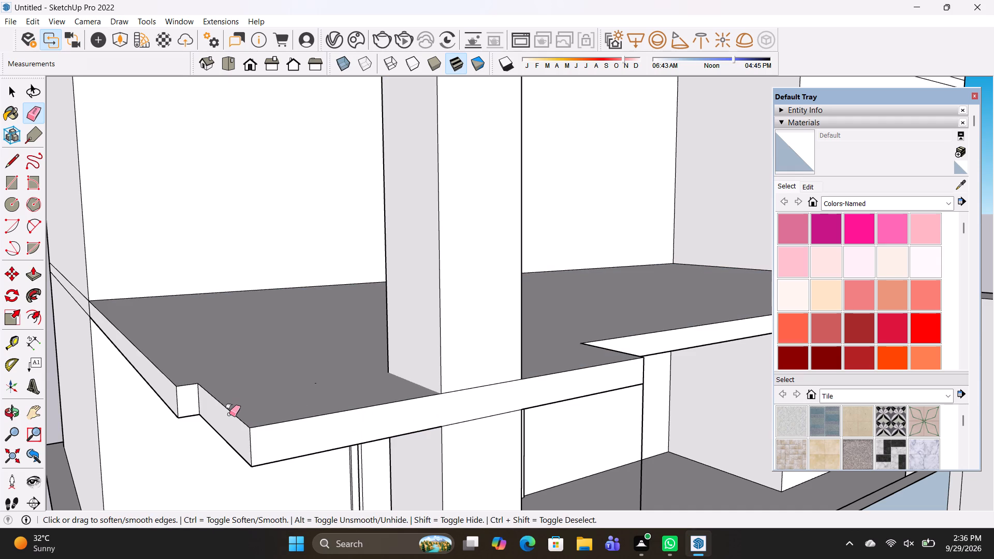
Extend the recessed face at the first-floor slab's corner 2' 9 15/16" flush with the front edge and erase the leftover seam.
{"action": "key", "text": "p"}
{"action": "left_click", "coordinate": [193, 403]}
{"action": "left_click", "coordinate": [258, 425]}
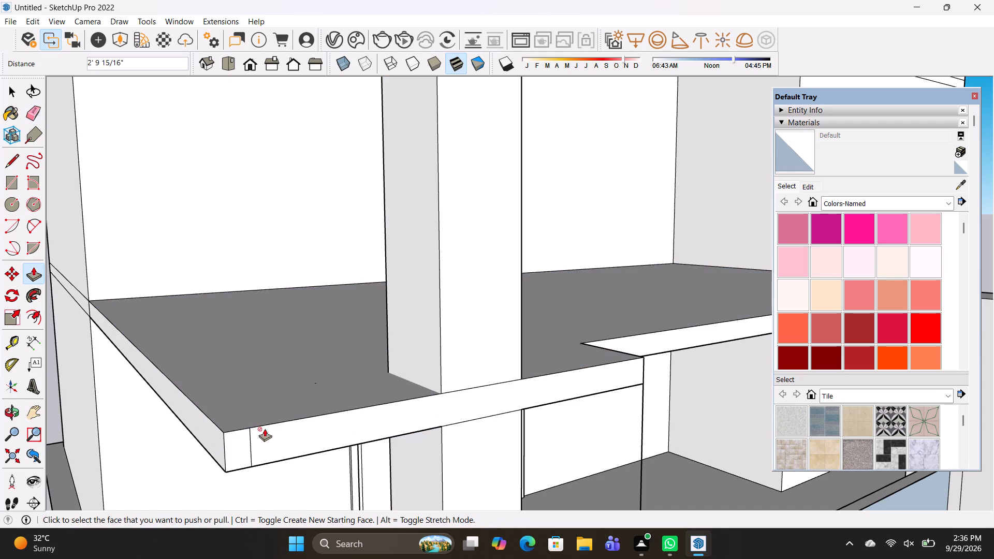
{"action": "key", "text": "e"}
{"action": "left_click_drag", "start_coordinate": [252, 431], "coordinate": [245, 440]}
{"action": "scroll", "coordinate": [339, 417], "scroll_direction": "down", "scroll_amount": 6}
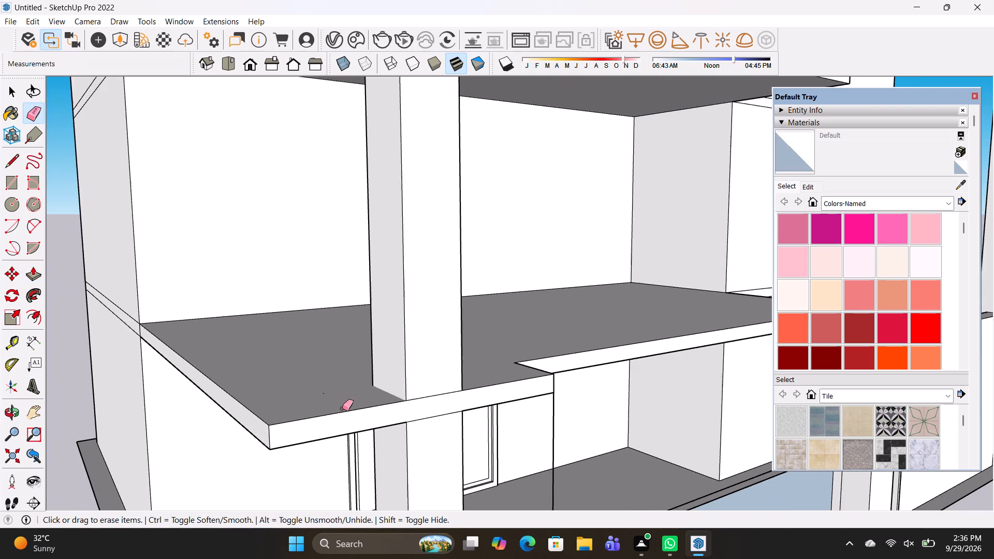
Erase the stray vertical edge between the first-floor slab and the low front wall's end, including its leftover stub.
{"action": "scroll", "coordinate": [342, 408], "scroll_direction": "down", "scroll_amount": 1}
{"action": "middle_click_drag", "start_coordinate": [494, 434], "coordinate": [316, 440]}
{"action": "middle_click_drag", "start_coordinate": [332, 423], "coordinate": [371, 309]}
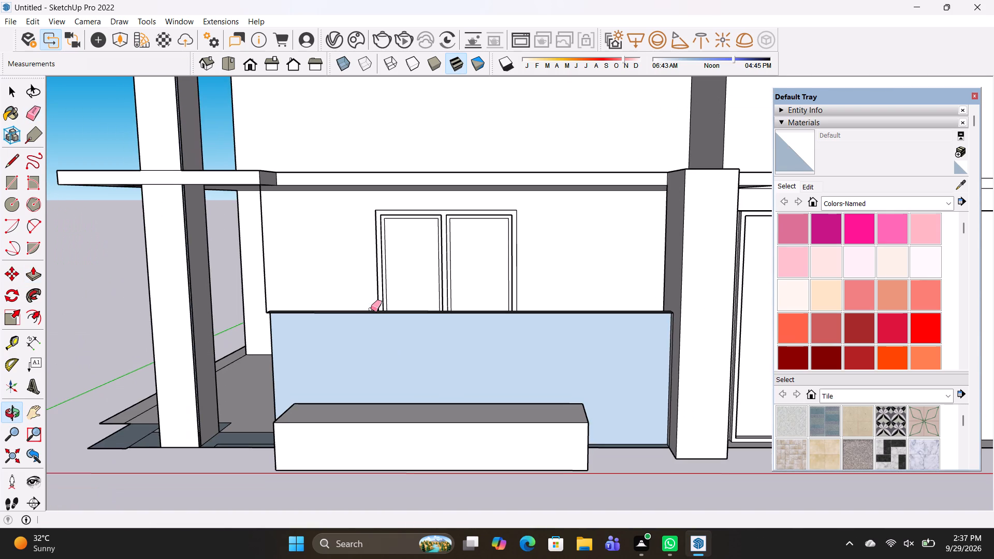
{"action": "key", "text": "e"}
{"action": "left_click_drag", "start_coordinate": [267, 288], "coordinate": [261, 287]}
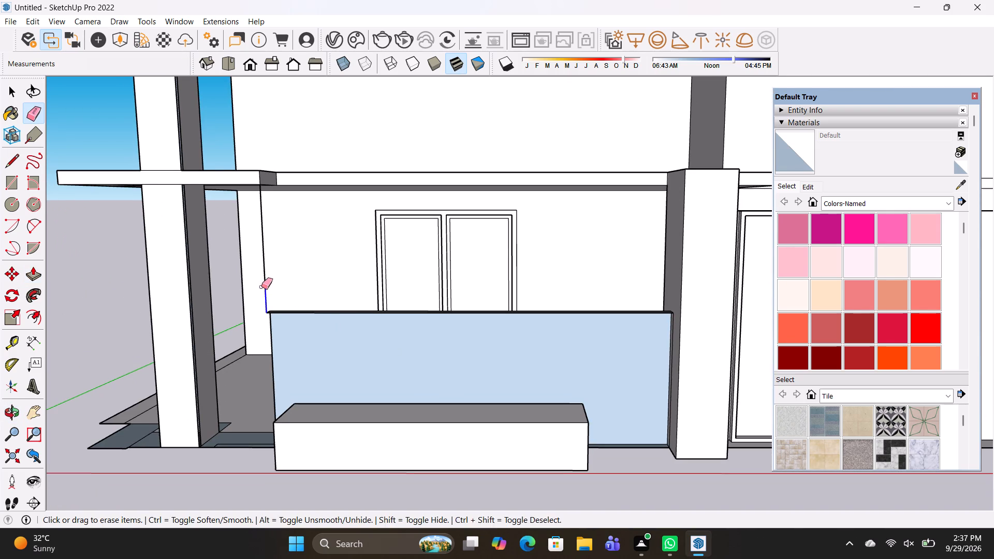
{"action": "left_click_drag", "start_coordinate": [261, 287], "coordinate": [259, 287]}
{"action": "scroll", "coordinate": [295, 325], "scroll_direction": "up", "scroll_amount": 1}
{"action": "middle_click_drag", "start_coordinate": [310, 338], "coordinate": [380, 407]}
{"action": "left_click_drag", "start_coordinate": [299, 341], "coordinate": [309, 336]}
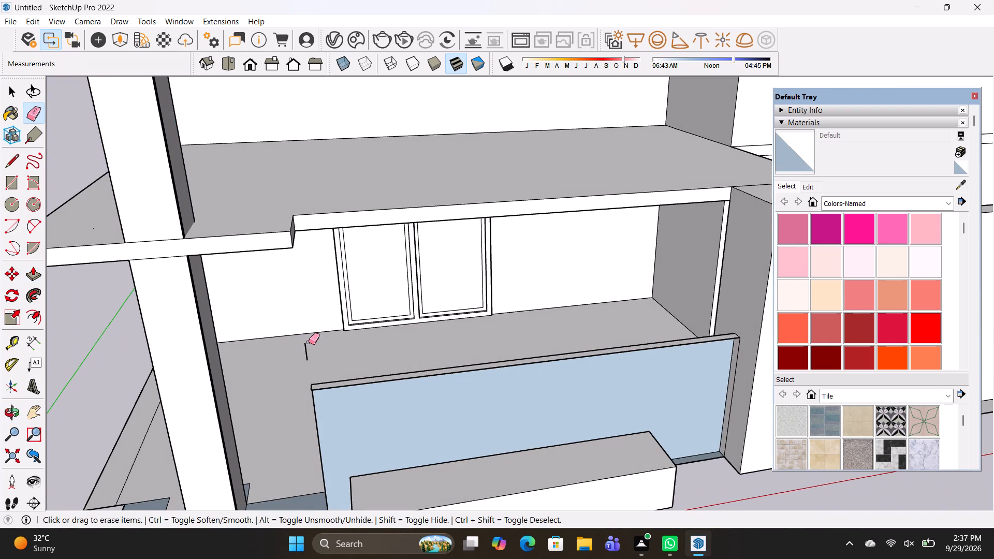
{"action": "left_click_drag", "start_coordinate": [309, 342], "coordinate": [301, 355]}
Redraw the low front wall's outer face with a rectangle from its top corner to the opposite bottom corner.
{"action": "middle_click_drag", "start_coordinate": [512, 405], "coordinate": [486, 352], "text": "shift"}
{"action": "key", "text": "l"}
{"action": "left_click", "coordinate": [705, 368]}
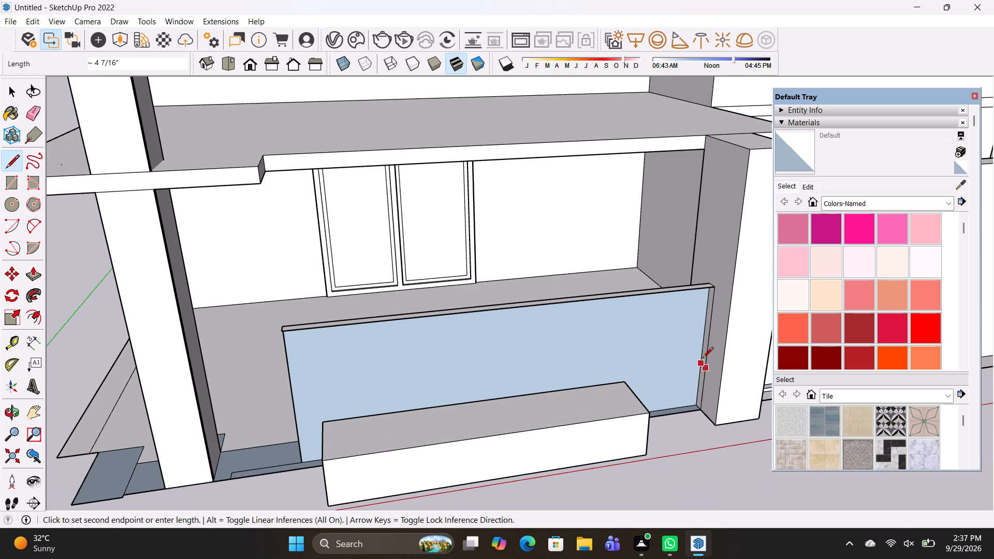
{"action": "left_click", "coordinate": [706, 352]}
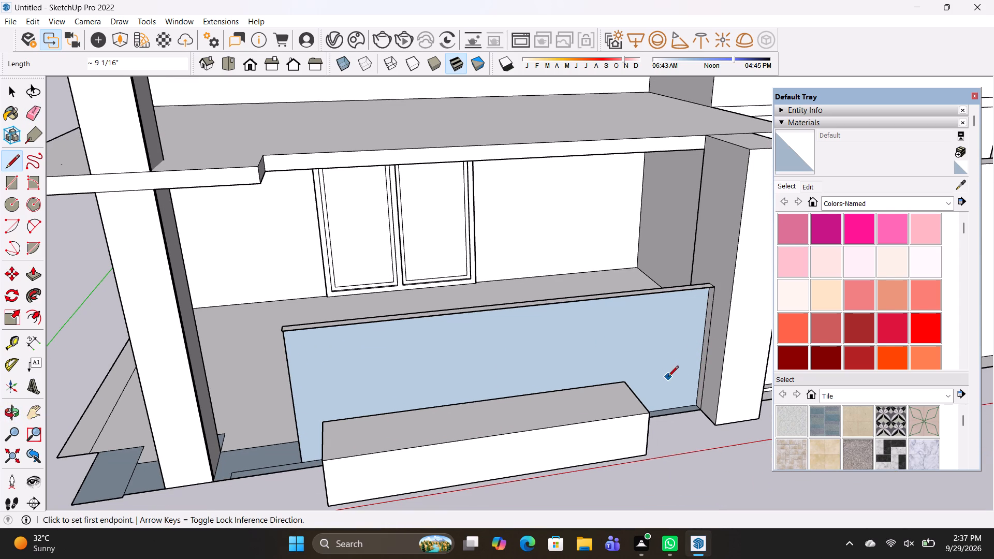
{"action": "key", "text": "r"}
{"action": "left_click", "coordinate": [280, 332]}
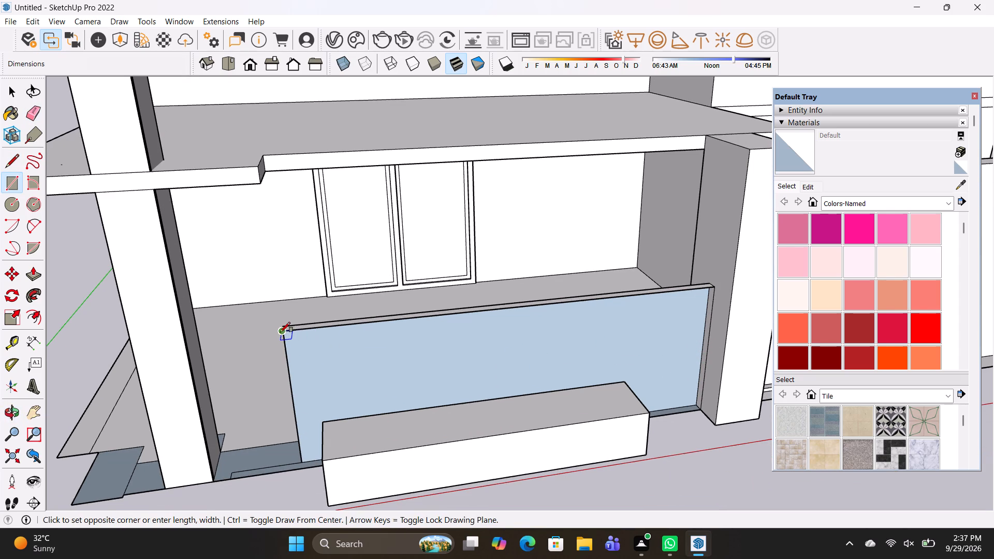
{"action": "left_click", "coordinate": [699, 412]}
Push the low front wall's large face 1' 8 15/16" inward toward the corner post with Push/Pull.
{"action": "middle_click_drag", "start_coordinate": [573, 420], "coordinate": [598, 405]}
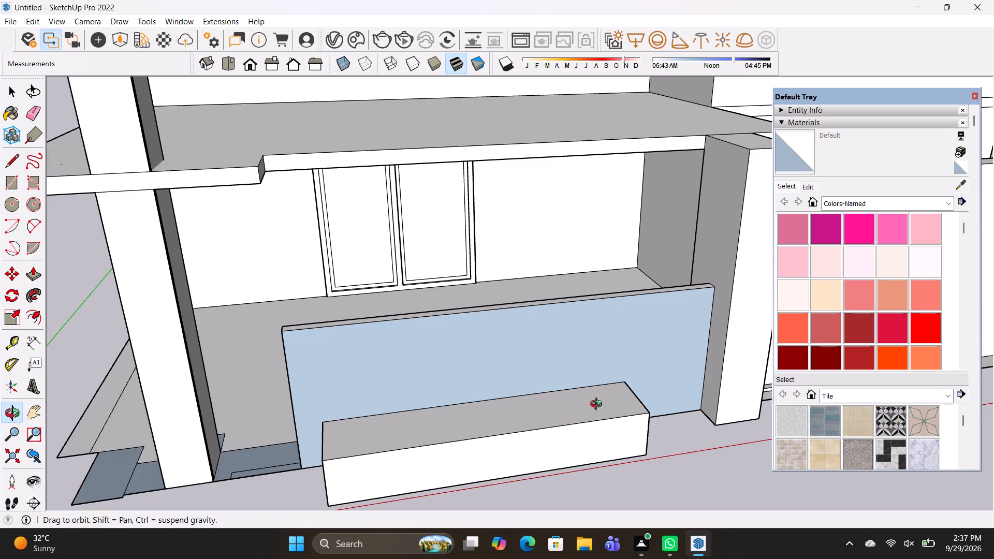
{"action": "middle_click_drag", "start_coordinate": [598, 405], "coordinate": [639, 387]}
{"action": "key", "text": "space"}
{"action": "left_click", "coordinate": [522, 347]}
{"action": "key", "text": "p"}
{"action": "left_click", "coordinate": [522, 347]}
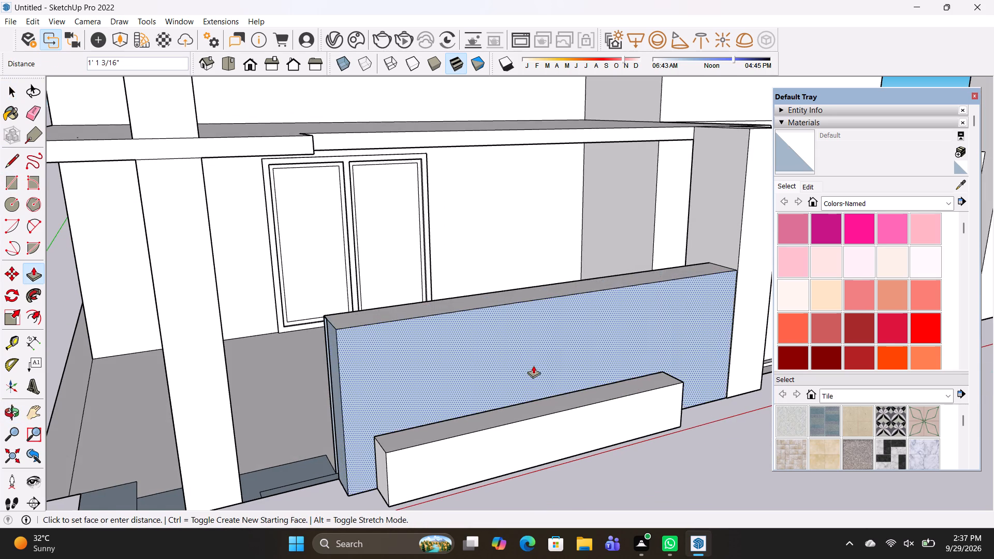
{"action": "scroll", "coordinate": [460, 349], "scroll_direction": "up", "scroll_amount": 7}
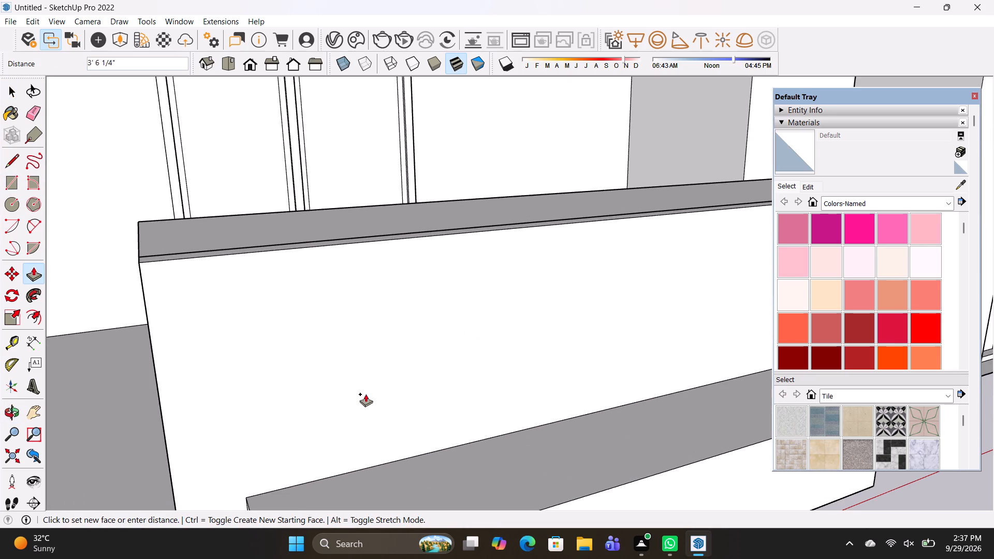
{"action": "middle_click_drag", "start_coordinate": [176, 433], "coordinate": [386, 453]}
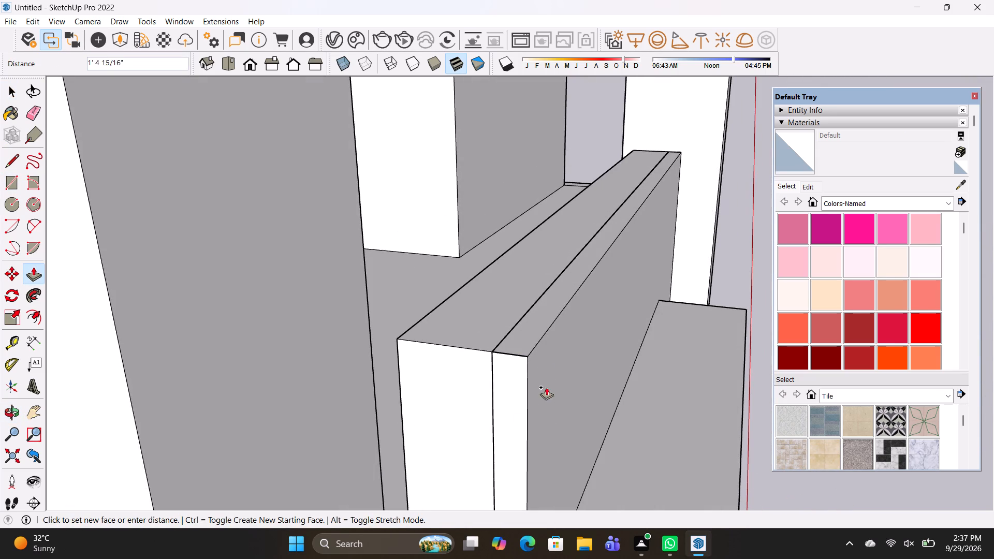
{"action": "left_click", "coordinate": [537, 343]}
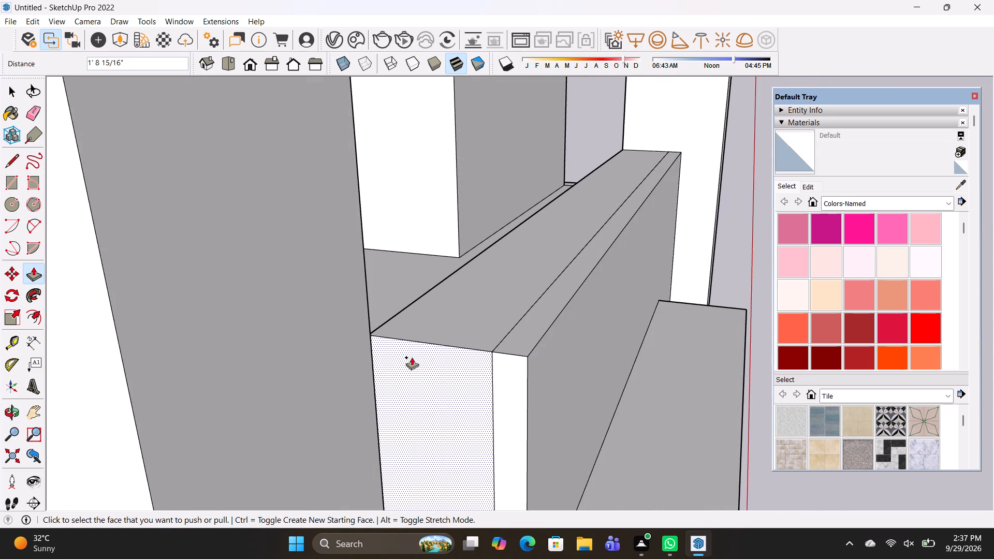
Push the low front wall's inner face back about 1' 4 9/16" to remove the added thickness.
{"action": "middle_click_drag", "start_coordinate": [415, 357], "coordinate": [624, 356]}
{"action": "left_click", "coordinate": [364, 390]}
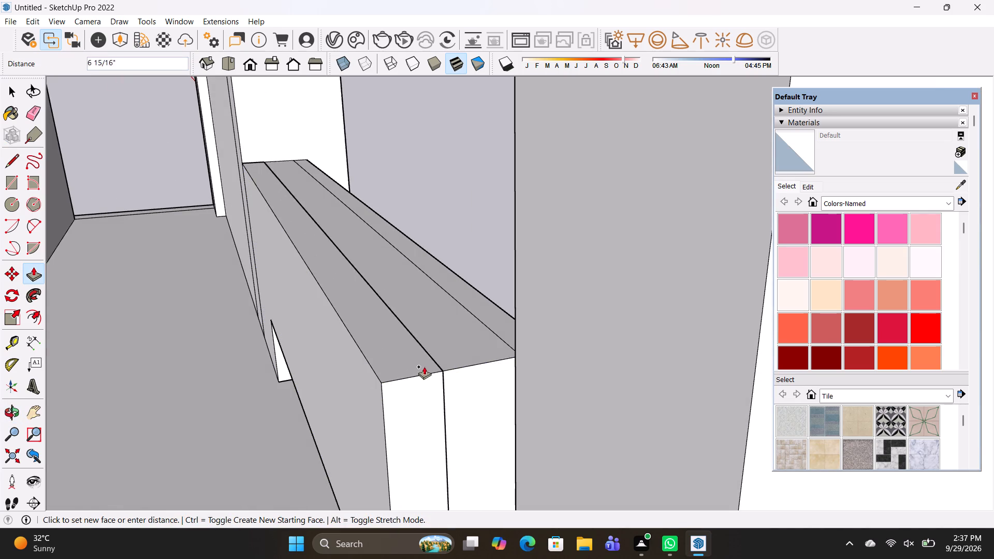
{"action": "left_click", "coordinate": [484, 345]}
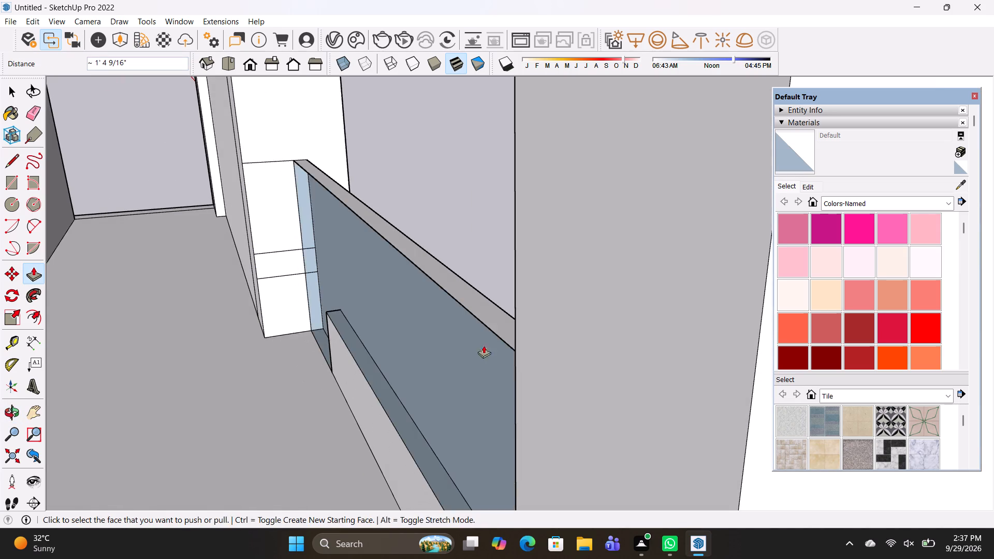
Trace a short line on the vertical edge at the low front wall's end to close its open inner face.
{"action": "middle_click_drag", "start_coordinate": [556, 371], "coordinate": [621, 389]}
{"action": "key", "text": "l"}
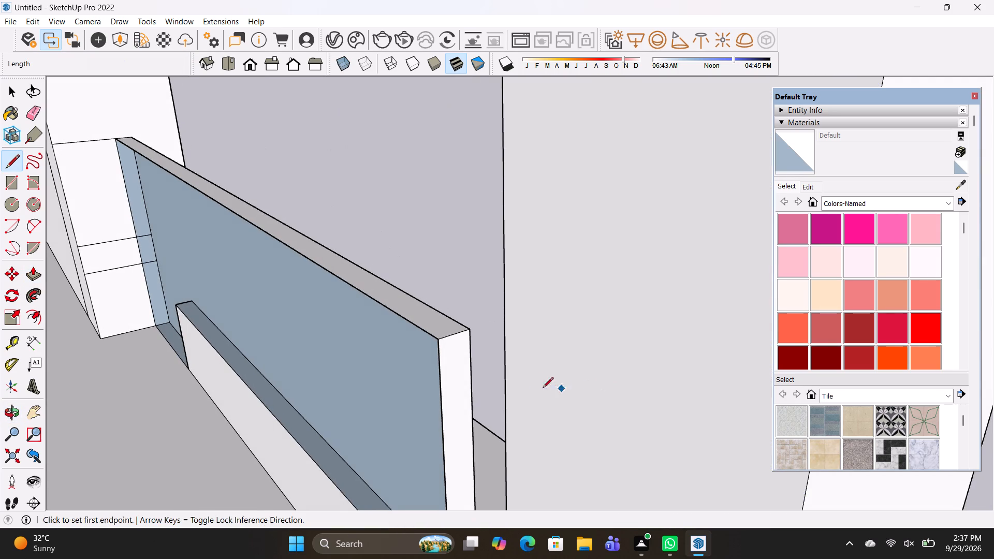
{"action": "left_click", "coordinate": [438, 367]}
{"action": "left_click", "coordinate": [439, 386]}
Erase the front block's outline from the inner face of the low front wall, including the leftover vertical piece.
{"action": "scroll", "coordinate": [437, 386], "scroll_direction": "down", "scroll_amount": 3}
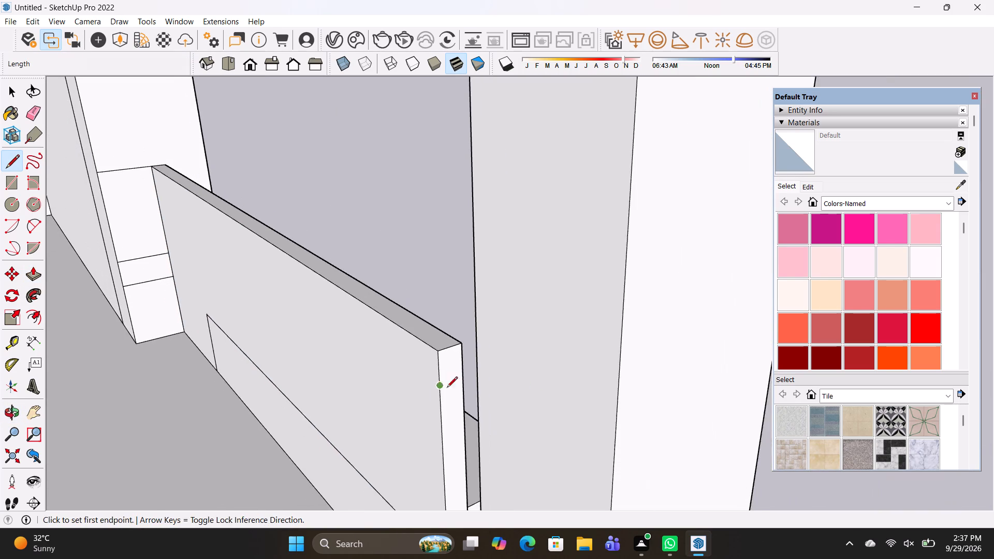
{"action": "middle_click_drag", "start_coordinate": [448, 390], "coordinate": [456, 370]}
{"action": "scroll", "coordinate": [463, 385], "scroll_direction": "down", "scroll_amount": 4}
{"action": "key", "text": "e"}
{"action": "left_click_drag", "start_coordinate": [321, 381], "coordinate": [321, 402]}
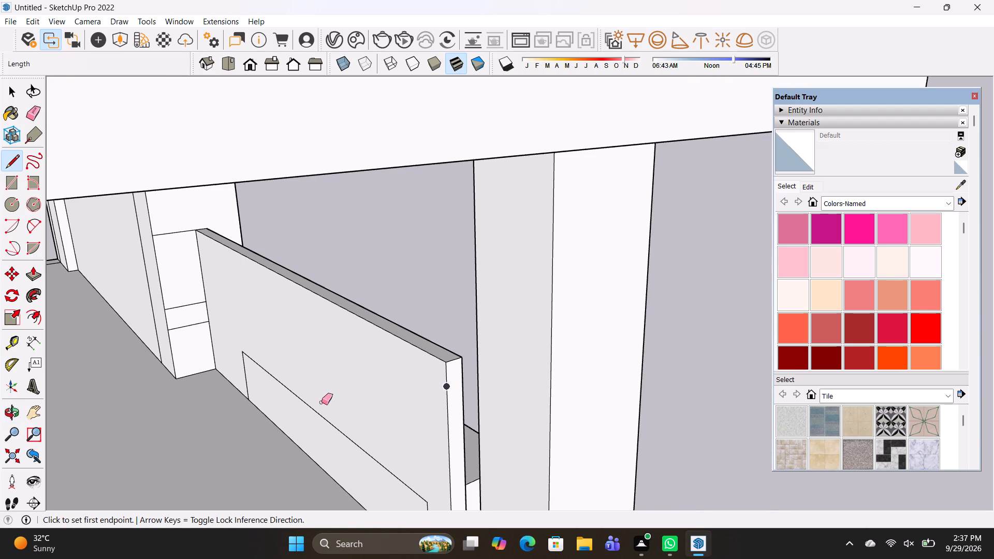
{"action": "left_click_drag", "start_coordinate": [321, 402], "coordinate": [239, 380]}
{"action": "scroll", "coordinate": [327, 414], "scroll_direction": "down", "scroll_amount": 3}
{"action": "left_click", "coordinate": [401, 483]}
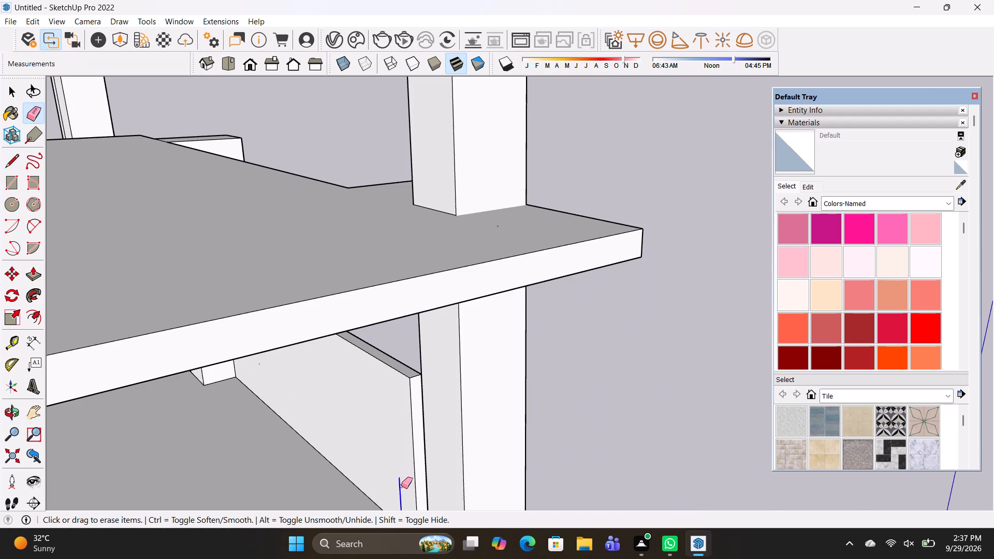
Draw a 1 9/16" line across the narrow gap at the base of the front corner post.
{"action": "scroll", "coordinate": [380, 450], "scroll_direction": "down", "scroll_amount": 4}
{"action": "middle_click_drag", "start_coordinate": [465, 454], "coordinate": [84, 428]}
{"action": "scroll", "coordinate": [506, 337], "scroll_direction": "up", "scroll_amount": 3}
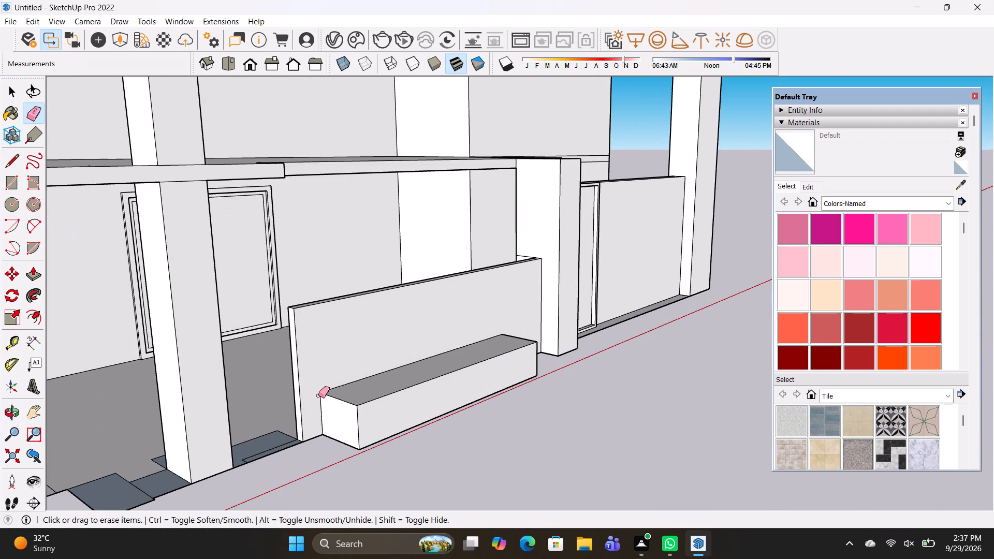
{"action": "key", "text": "space"}
{"action": "middle_click_drag", "start_coordinate": [316, 404], "coordinate": [290, 426]}
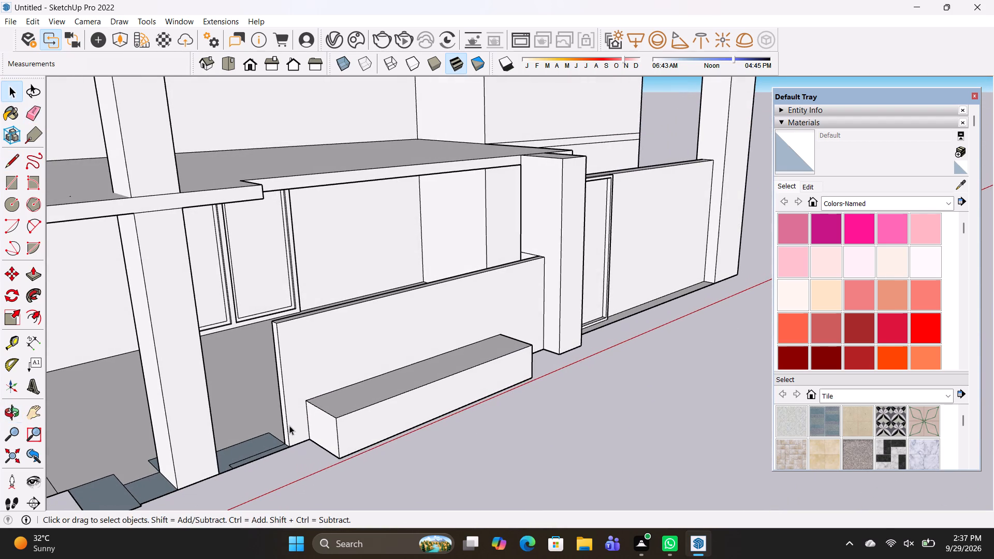
{"action": "key", "text": "l"}
{"action": "scroll", "coordinate": [285, 435], "scroll_direction": "up", "scroll_amount": 8}
{"action": "middle_click_drag", "start_coordinate": [266, 454], "coordinate": [110, 455]}
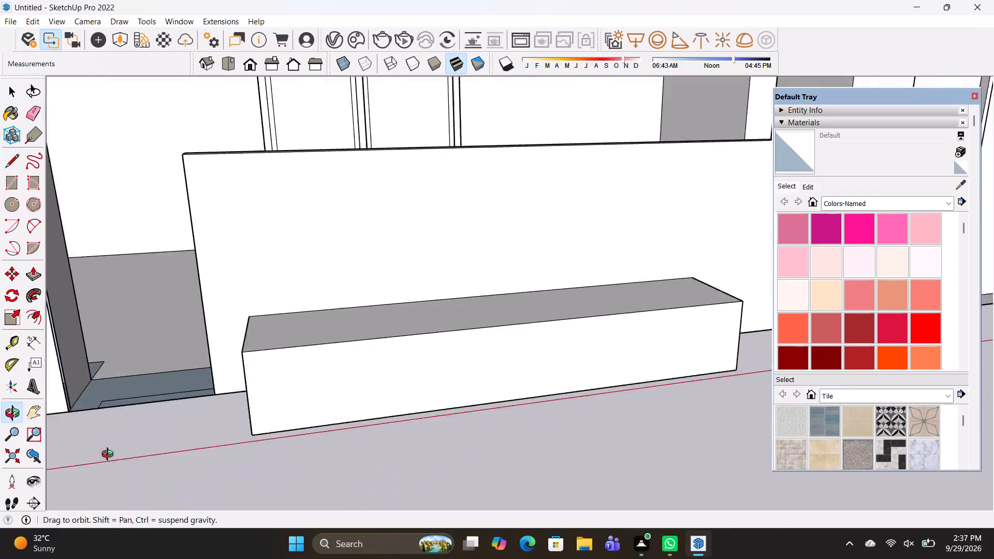
{"action": "middle_click_drag", "start_coordinate": [110, 455], "coordinate": [35, 447]}
{"action": "scroll", "coordinate": [53, 425], "scroll_direction": "up", "scroll_amount": 13}
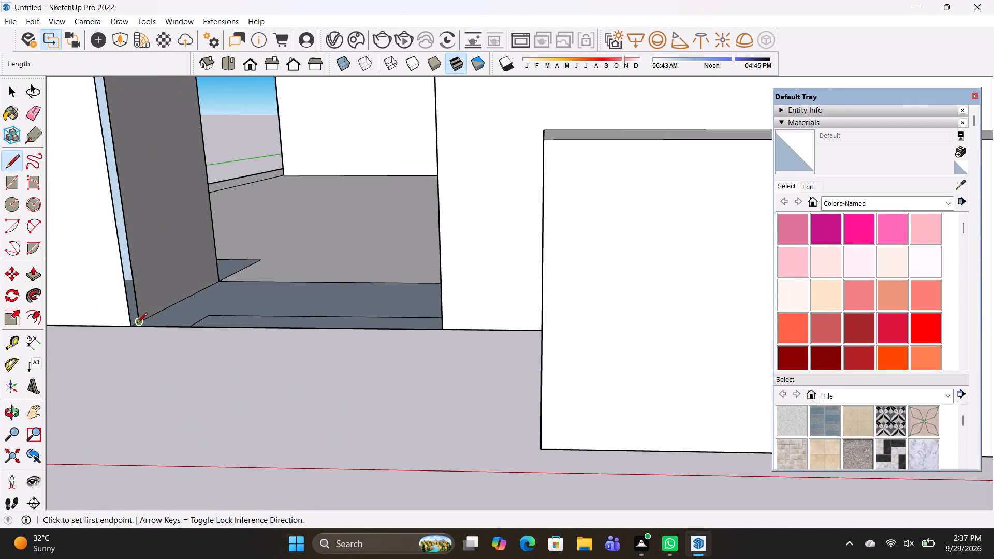
{"action": "left_click", "coordinate": [129, 330]}
{"action": "left_click", "coordinate": [137, 324]}
{"action": "scroll", "coordinate": [140, 323], "scroll_direction": "down", "scroll_amount": 3}
{"action": "middle_click_drag", "start_coordinate": [141, 323], "coordinate": [127, 392], "text": "shift"}
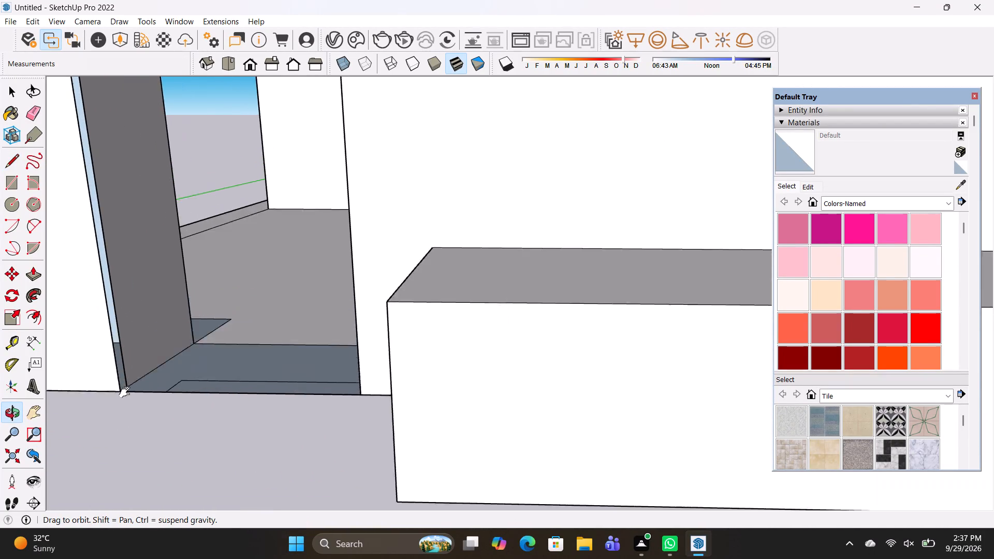
{"action": "middle_click_drag", "start_coordinate": [127, 392], "coordinate": [116, 436], "text": "shift"}
{"action": "scroll", "coordinate": [118, 432], "scroll_direction": "up", "scroll_amount": 8}
{"action": "left_click", "coordinate": [115, 431]}
{"action": "left_click", "coordinate": [97, 446]}
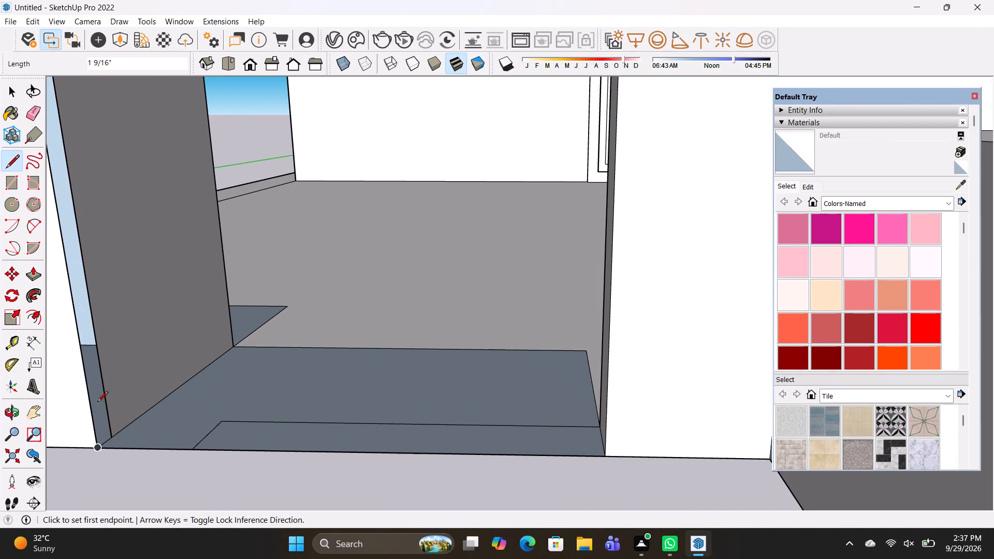
Draw a 26' by 1 9/16" rectangle from the corner post's base to its top, closing the narrow gap in its side.
{"action": "scroll", "coordinate": [99, 392], "scroll_direction": "down", "scroll_amount": 5}
{"action": "key", "text": "r"}
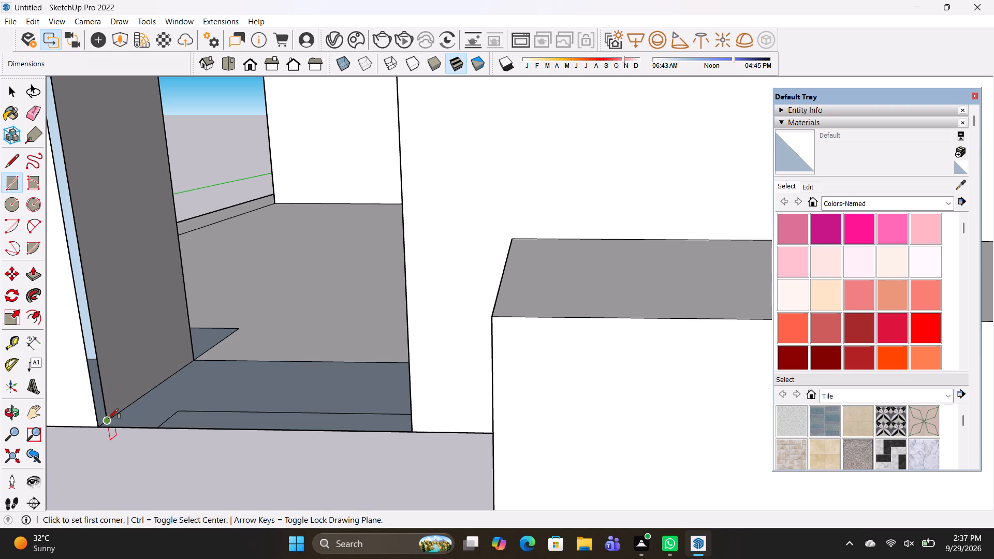
{"action": "left_click", "coordinate": [109, 419]}
{"action": "scroll", "coordinate": [53, 282], "scroll_direction": "down", "scroll_amount": 7}
{"action": "middle_click_drag", "start_coordinate": [114, 285], "coordinate": [252, 469], "text": "shift"}
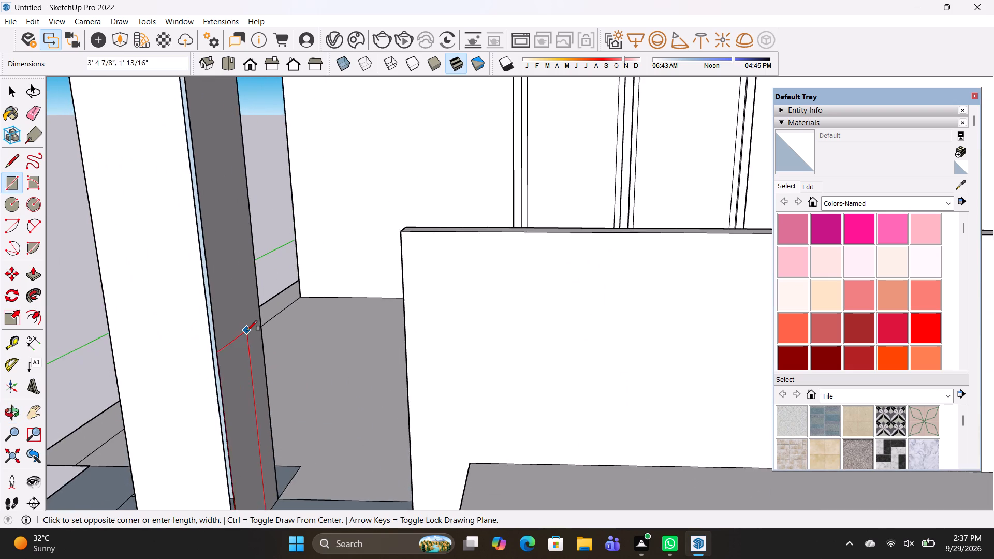
{"action": "scroll", "coordinate": [247, 331], "scroll_direction": "down", "scroll_amount": 16}
{"action": "middle_click_drag", "start_coordinate": [253, 369], "coordinate": [264, 558], "text": "shift"}
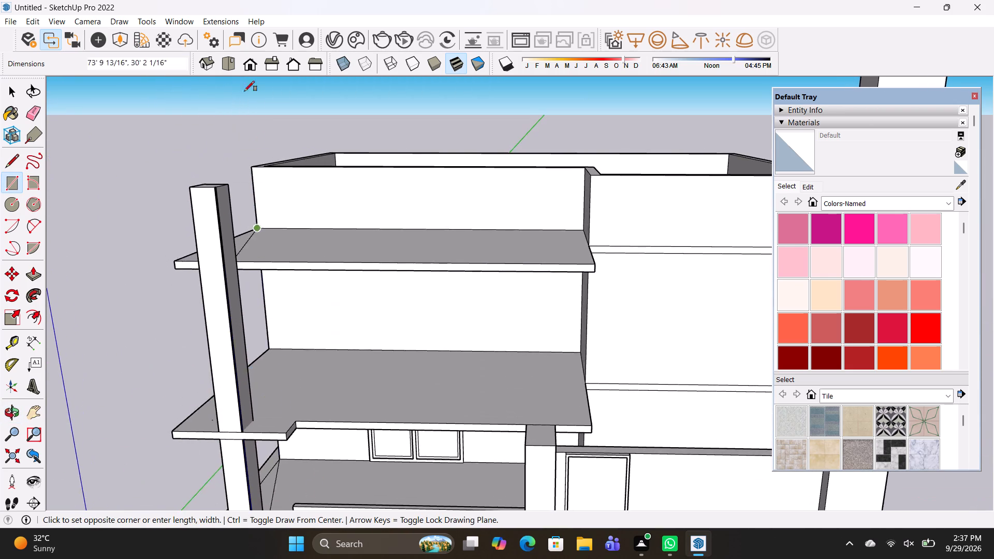
{"action": "scroll", "coordinate": [242, 85], "scroll_direction": "up", "scroll_amount": 20}
{"action": "scroll", "coordinate": [235, 366], "scroll_direction": "down", "scroll_amount": 2}
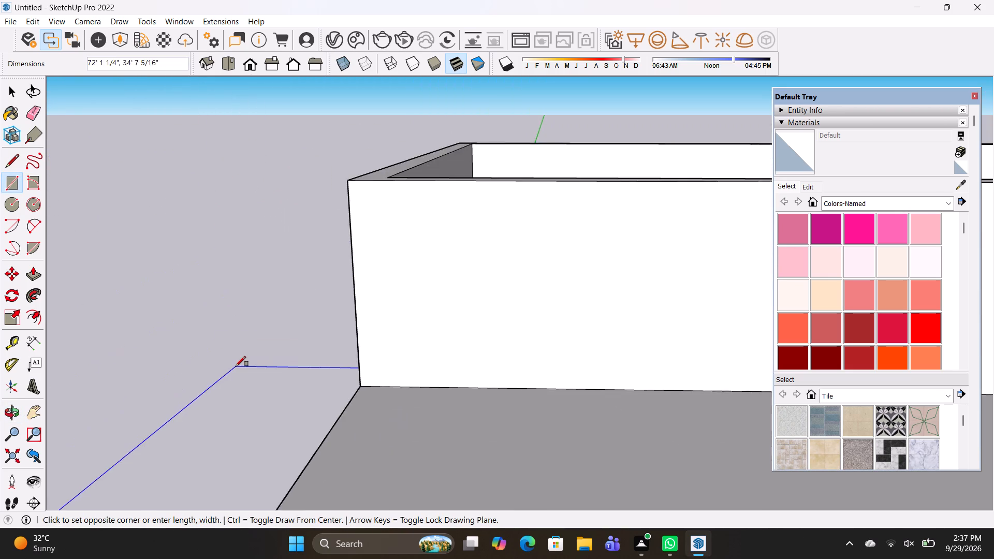
{"action": "scroll", "coordinate": [236, 366], "scroll_direction": "down", "scroll_amount": 8}
{"action": "scroll", "coordinate": [253, 435], "scroll_direction": "up", "scroll_amount": 10}
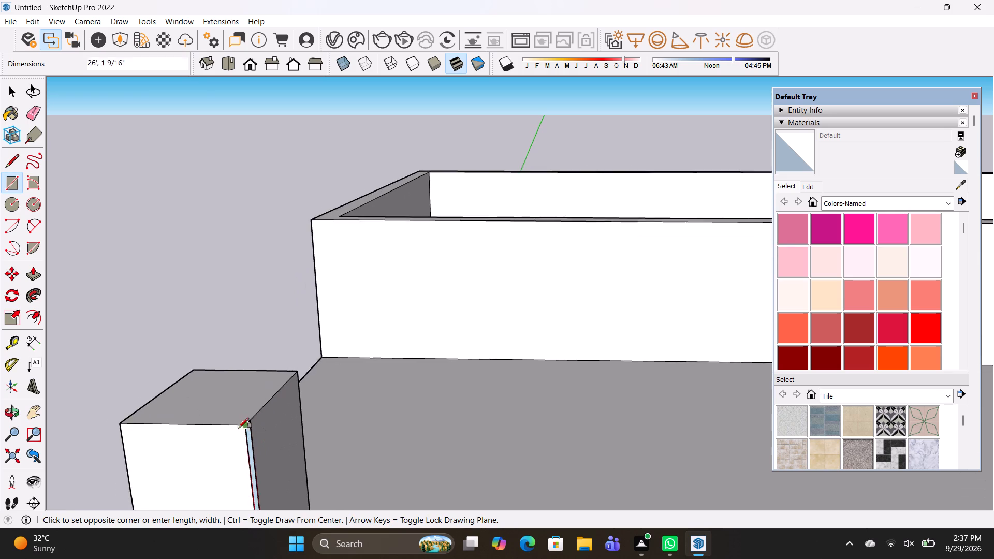
{"action": "scroll", "coordinate": [239, 428], "scroll_direction": "up", "scroll_amount": 6}
{"action": "left_click", "coordinate": [250, 424]}
Erase the vertical seam between the new narrow strip and the corner post's side face.
{"action": "scroll", "coordinate": [269, 408], "scroll_direction": "down", "scroll_amount": 9}
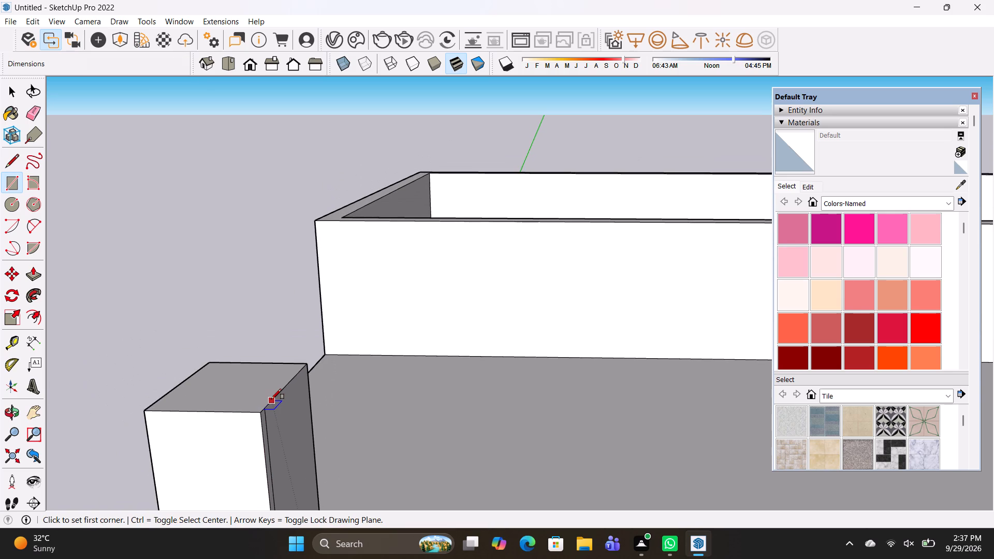
{"action": "key", "text": "e"}
{"action": "left_click", "coordinate": [267, 419]}
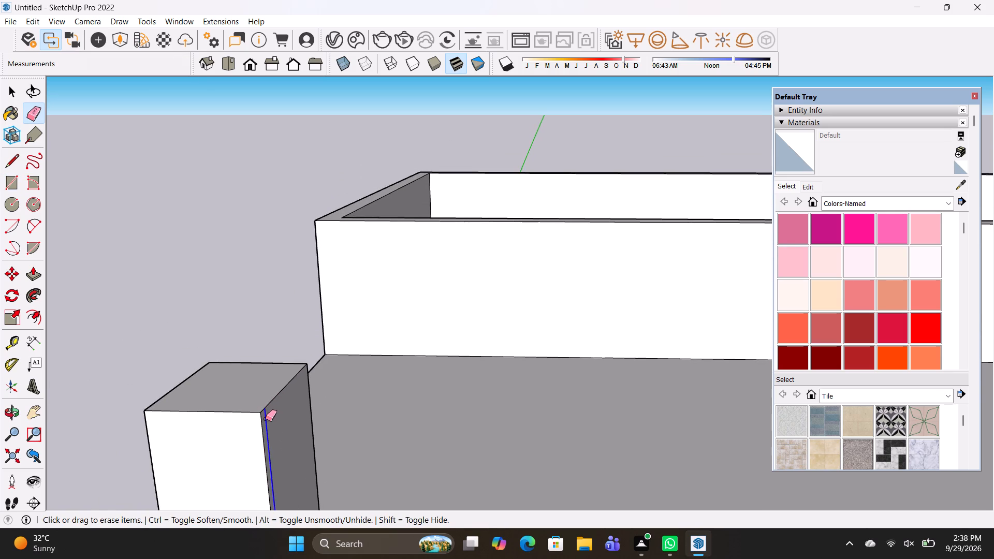
Move the short end edge of the base strip's outline about 6 1/2" to meet the front corner post.
{"action": "scroll", "coordinate": [283, 410], "scroll_direction": "down", "scroll_amount": 8}
{"action": "middle_click_drag", "start_coordinate": [300, 412], "coordinate": [177, 13]}
{"action": "scroll", "coordinate": [220, 297], "scroll_direction": "down", "scroll_amount": 3}
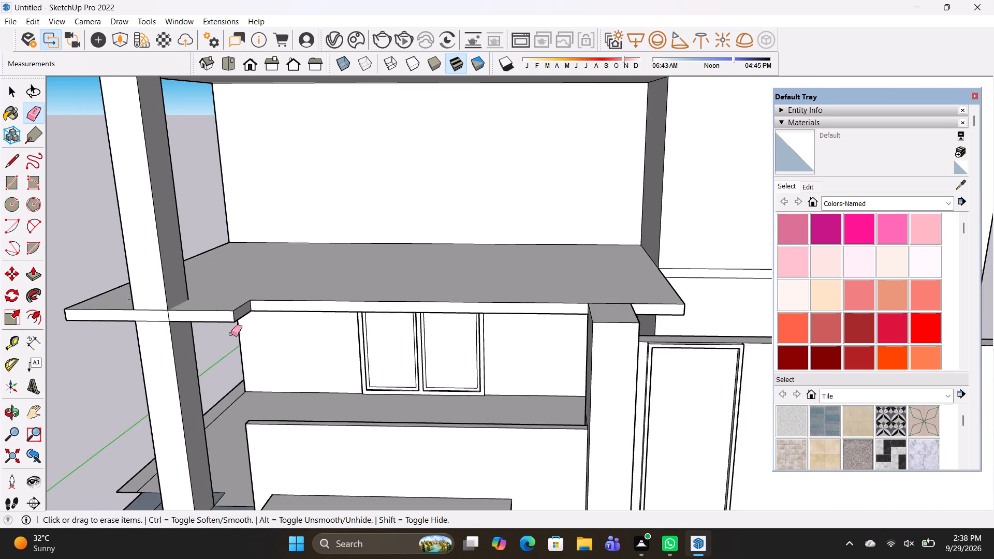
{"action": "middle_click_drag", "start_coordinate": [233, 363], "coordinate": [230, 186], "text": "shift"}
{"action": "scroll", "coordinate": [215, 256], "scroll_direction": "up", "scroll_amount": 11}
{"action": "middle_click_drag", "start_coordinate": [273, 258], "coordinate": [323, 340]}
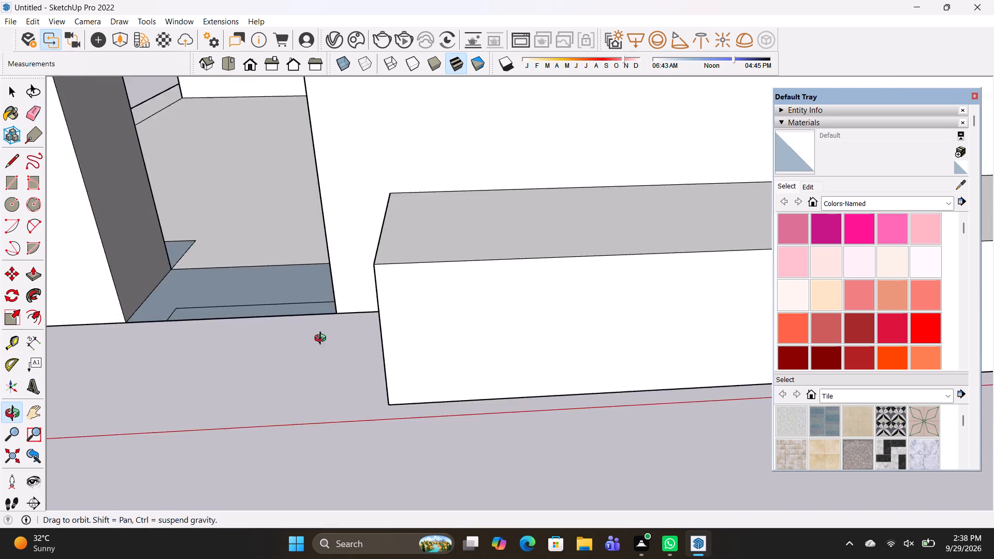
{"action": "middle_click_drag", "start_coordinate": [323, 340], "coordinate": [384, 349]}
{"action": "key", "text": "space"}
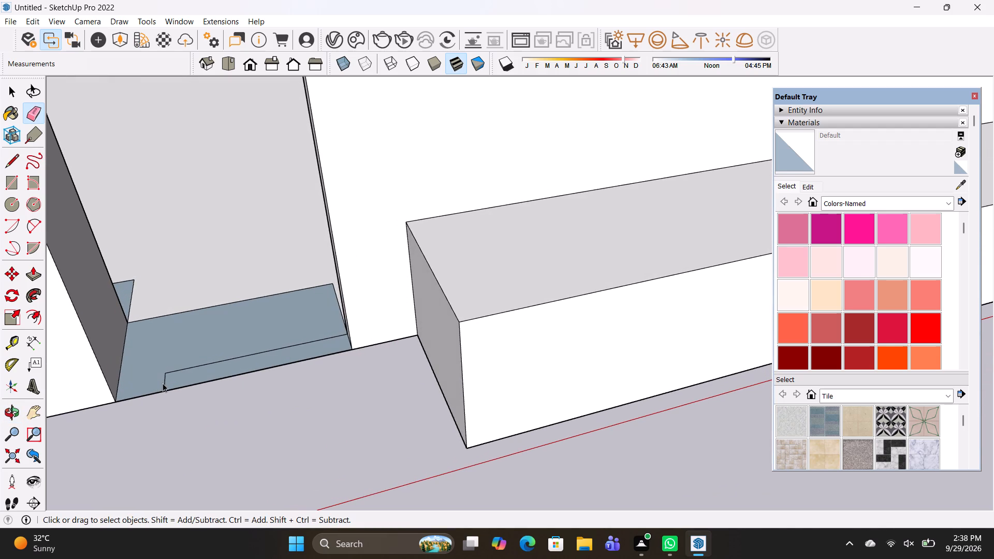
{"action": "left_click", "coordinate": [163, 383]}
{"action": "left_click", "coordinate": [165, 383]}
{"action": "key", "text": "m"}
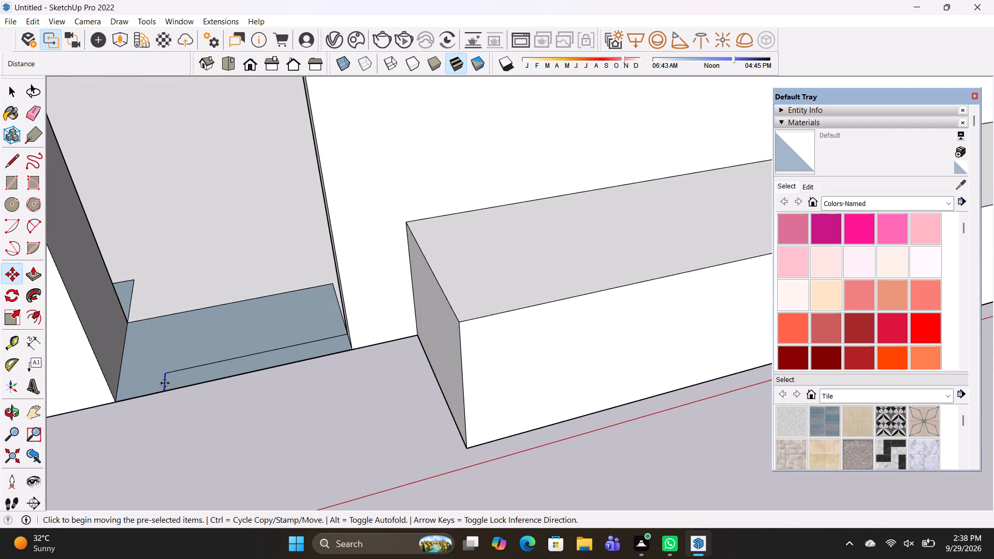
{"action": "left_click", "coordinate": [165, 383]}
{"action": "left_click", "coordinate": [119, 389]}
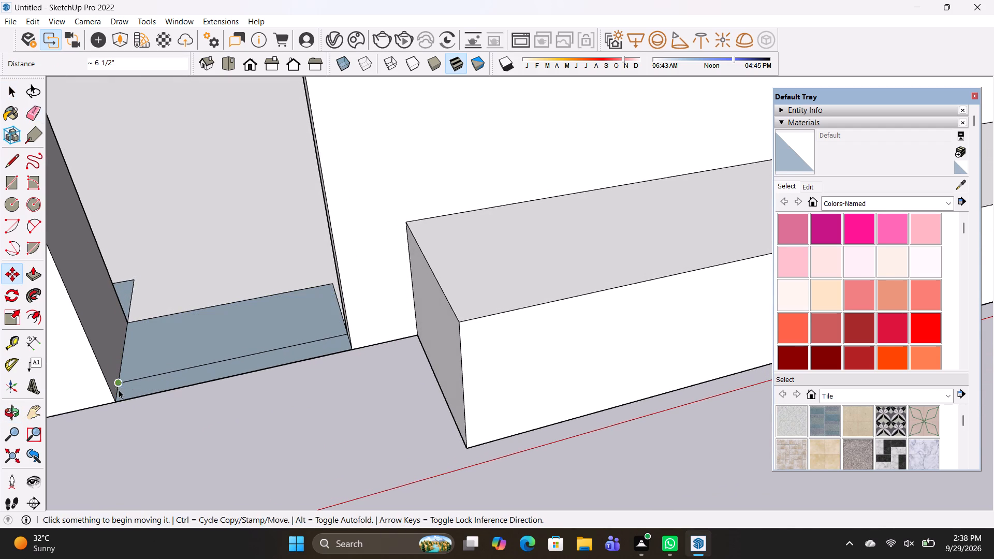
{"action": "key", "text": "space"}
Push/Pull the narrow base strip beside the corner post up 5' 3" to the top of the low front wall.
{"action": "type", "text": "P"}
{"action": "left_click", "coordinate": [153, 381]}
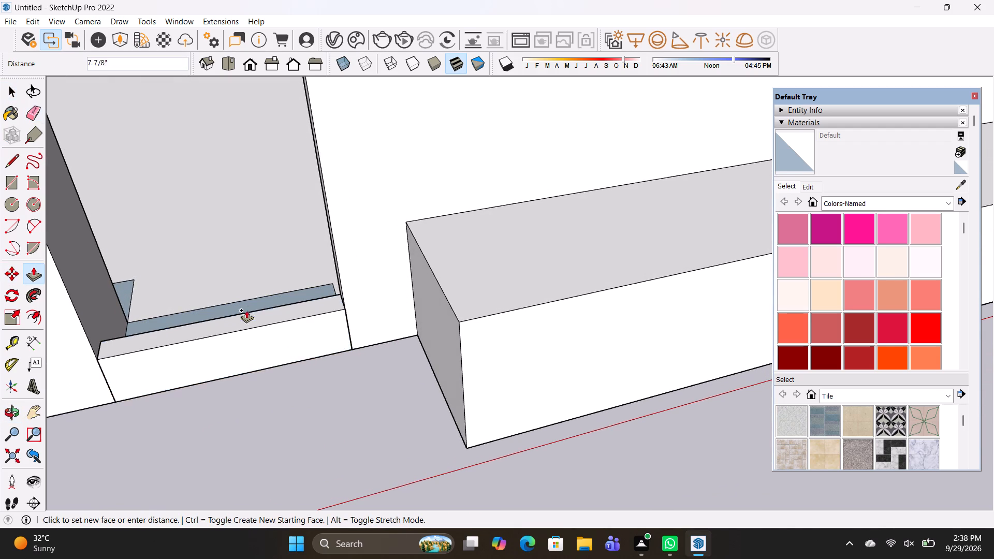
{"action": "scroll", "coordinate": [268, 292], "scroll_direction": "down", "scroll_amount": 6}
{"action": "middle_click_drag", "start_coordinate": [289, 169], "coordinate": [316, 269], "text": "shift"}
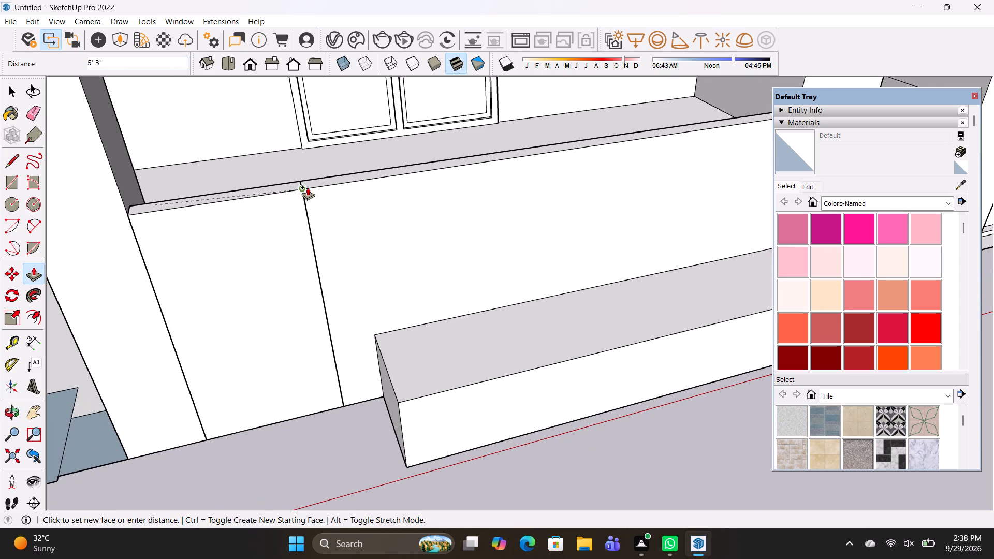
{"action": "left_click", "coordinate": [308, 189]}
Erase the seams between the new wall piece and the existing low front wall.
{"action": "key", "text": "e"}
{"action": "left_click_drag", "start_coordinate": [321, 290], "coordinate": [299, 296]}
{"action": "middle_click_drag", "start_coordinate": [273, 182], "coordinate": [295, 241]}
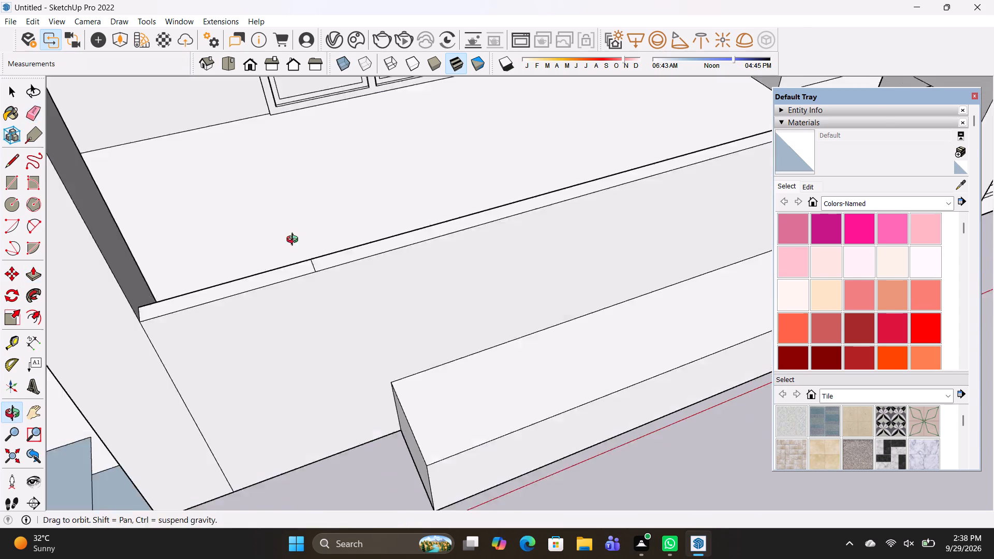
{"action": "middle_click_drag", "start_coordinate": [295, 241], "coordinate": [296, 254]}
{"action": "scroll", "coordinate": [314, 282], "scroll_direction": "up", "scroll_amount": 3}
{"action": "left_click_drag", "start_coordinate": [312, 311], "coordinate": [320, 307]}
{"action": "middle_click_drag", "start_coordinate": [230, 303], "coordinate": [425, 315]}
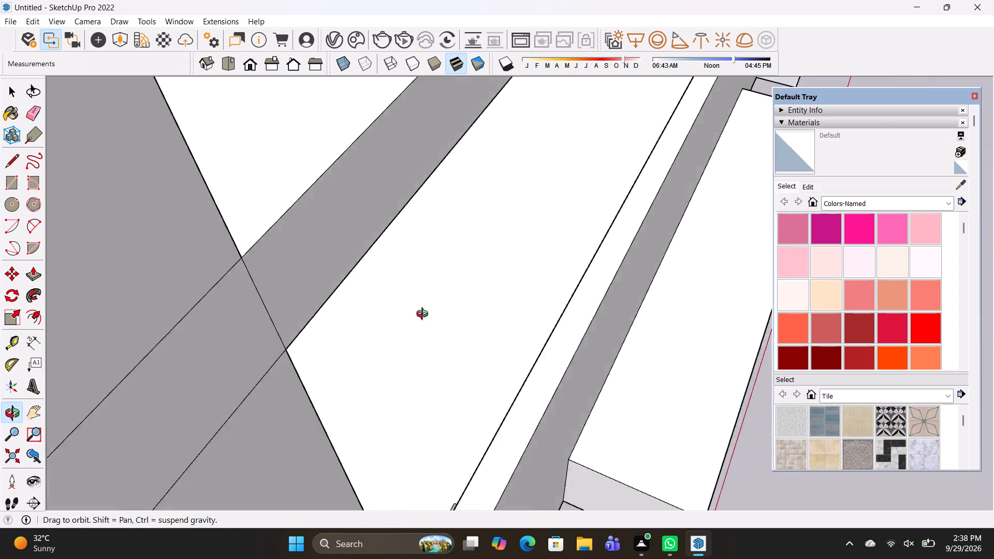
{"action": "middle_click_drag", "start_coordinate": [425, 315], "coordinate": [728, 248]}
{"action": "left_click_drag", "start_coordinate": [749, 286], "coordinate": [757, 303]}
Erase the outline of the small floor patch at the inner base of the low front wall.
{"action": "middle_click_drag", "start_coordinate": [657, 336], "coordinate": [535, 262], "text": "shift"}
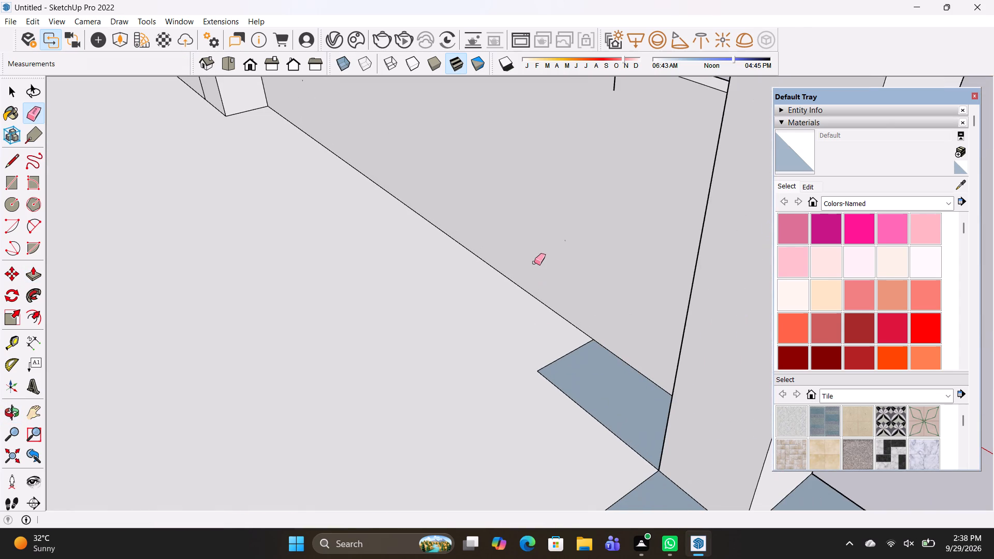
{"action": "left_click_drag", "start_coordinate": [550, 358], "coordinate": [551, 393]}
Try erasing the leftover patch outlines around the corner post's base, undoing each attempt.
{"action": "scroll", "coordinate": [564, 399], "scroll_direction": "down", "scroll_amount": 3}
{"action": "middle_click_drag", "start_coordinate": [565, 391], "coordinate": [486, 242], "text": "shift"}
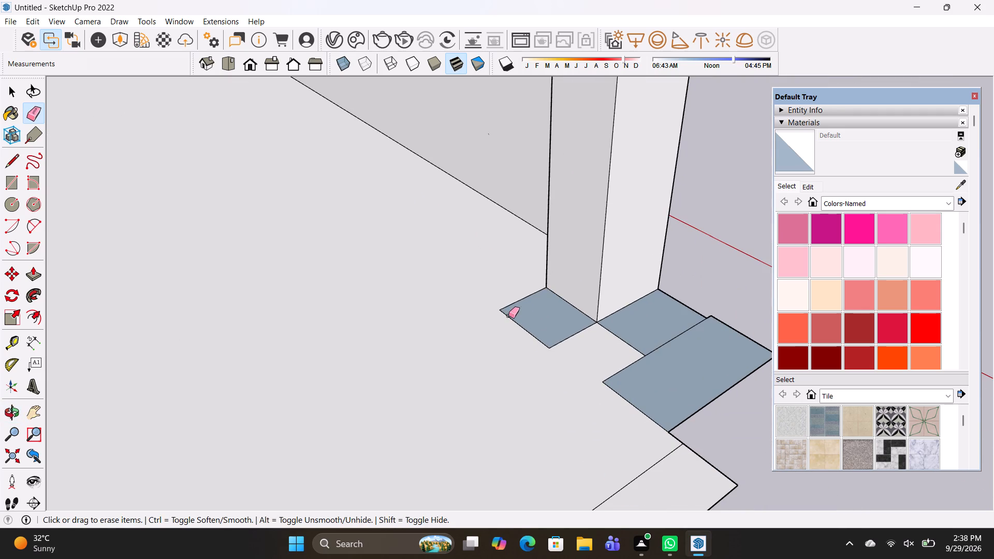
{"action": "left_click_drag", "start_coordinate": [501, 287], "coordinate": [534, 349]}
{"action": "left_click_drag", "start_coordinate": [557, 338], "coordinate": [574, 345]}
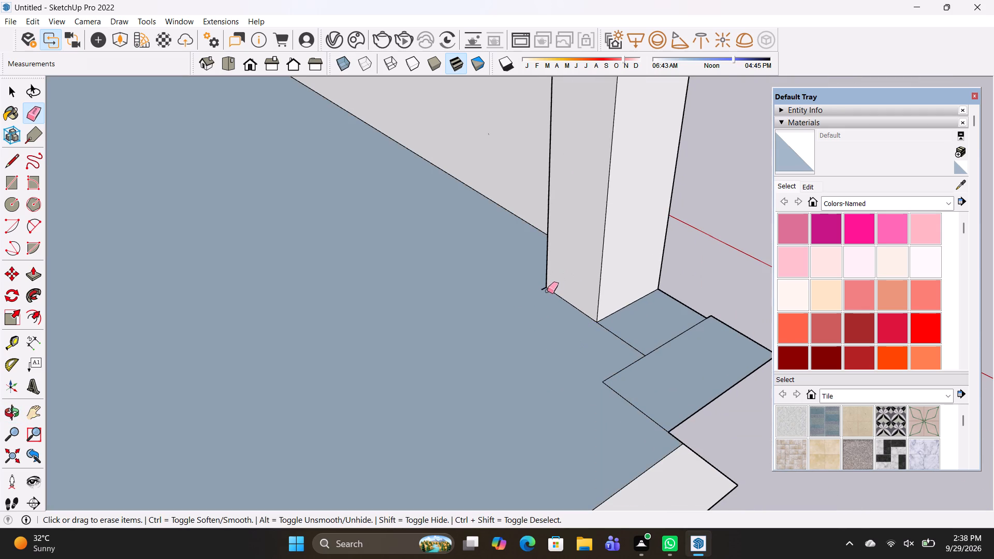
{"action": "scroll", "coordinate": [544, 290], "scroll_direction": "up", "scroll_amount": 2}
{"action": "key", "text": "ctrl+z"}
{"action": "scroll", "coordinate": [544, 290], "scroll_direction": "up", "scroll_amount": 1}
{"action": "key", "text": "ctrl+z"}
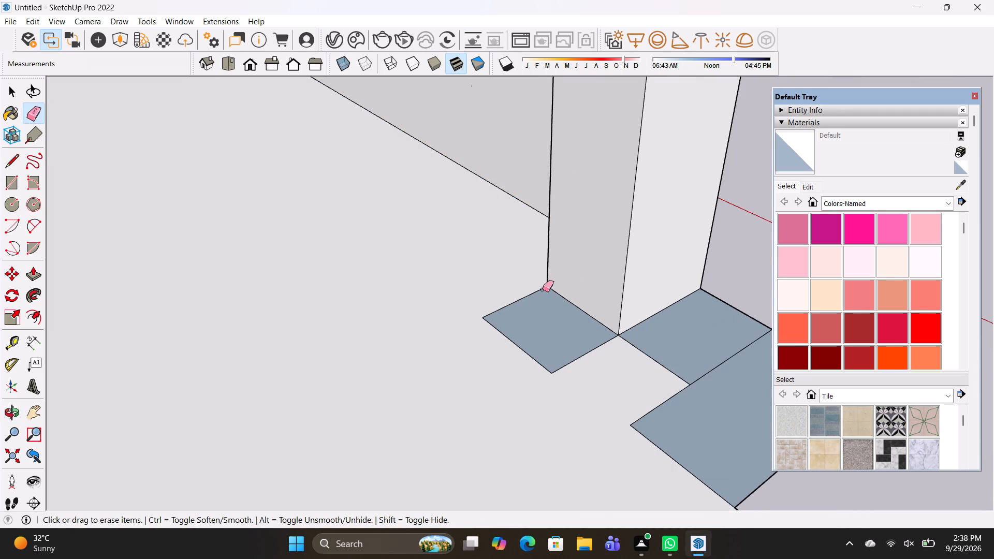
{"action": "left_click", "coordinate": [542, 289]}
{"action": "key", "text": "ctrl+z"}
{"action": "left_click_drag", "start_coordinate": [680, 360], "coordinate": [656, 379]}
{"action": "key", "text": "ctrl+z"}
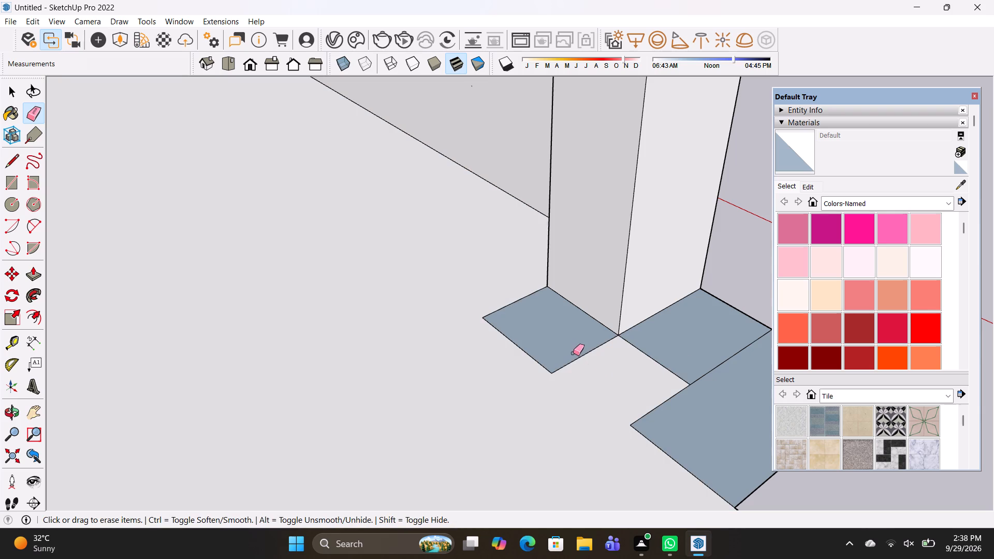
Erase the overlapping patch outlines and the stray short edge around the corner post's base to merge them into the floor.
{"action": "left_click_drag", "start_coordinate": [572, 352], "coordinate": [578, 377]}
{"action": "left_click_drag", "start_coordinate": [648, 347], "coordinate": [602, 373]}
{"action": "left_click_drag", "start_coordinate": [537, 360], "coordinate": [520, 366]}
{"action": "left_click_drag", "start_coordinate": [519, 299], "coordinate": [551, 323]}
{"action": "left_click_drag", "start_coordinate": [656, 357], "coordinate": [706, 460]}
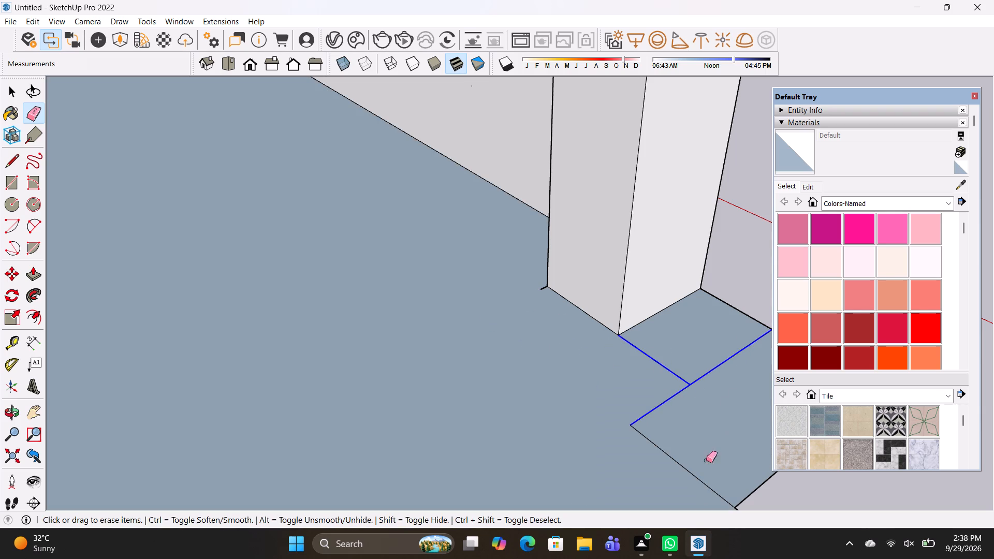
{"action": "left_click_drag", "start_coordinate": [706, 460], "coordinate": [681, 475]}
{"action": "left_click", "coordinate": [545, 288]}
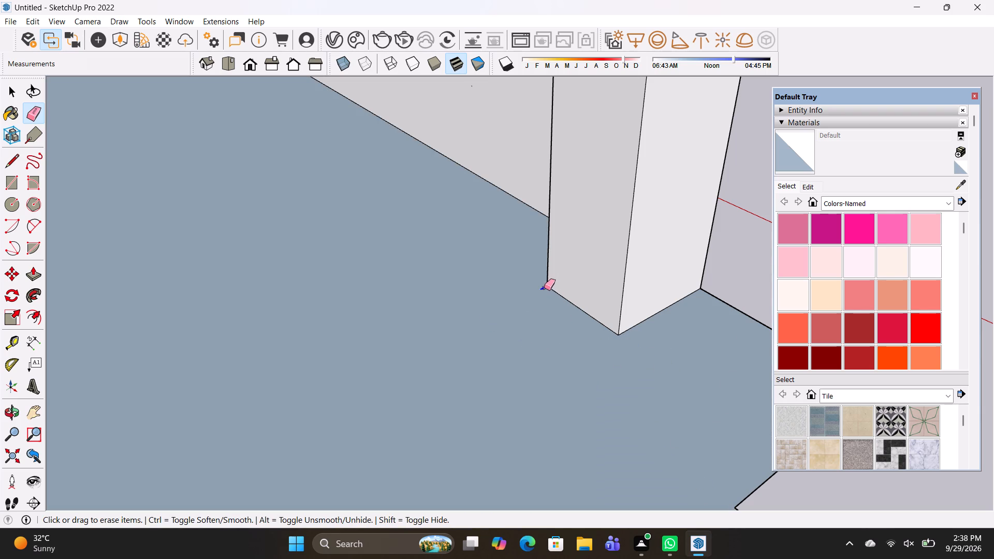
Trace short lines along the floor's outer edge beside the small notch near the corner post.
{"action": "scroll", "coordinate": [550, 360], "scroll_direction": "down", "scroll_amount": 5}
{"action": "middle_click_drag", "start_coordinate": [684, 419], "coordinate": [389, 373]}
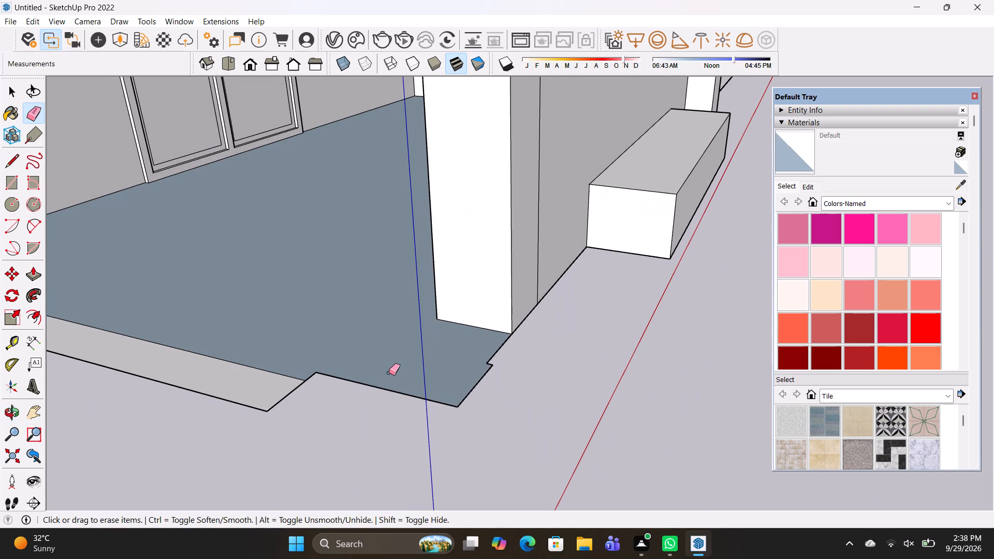
{"action": "key", "text": "l"}
{"action": "left_click", "coordinate": [467, 395]}
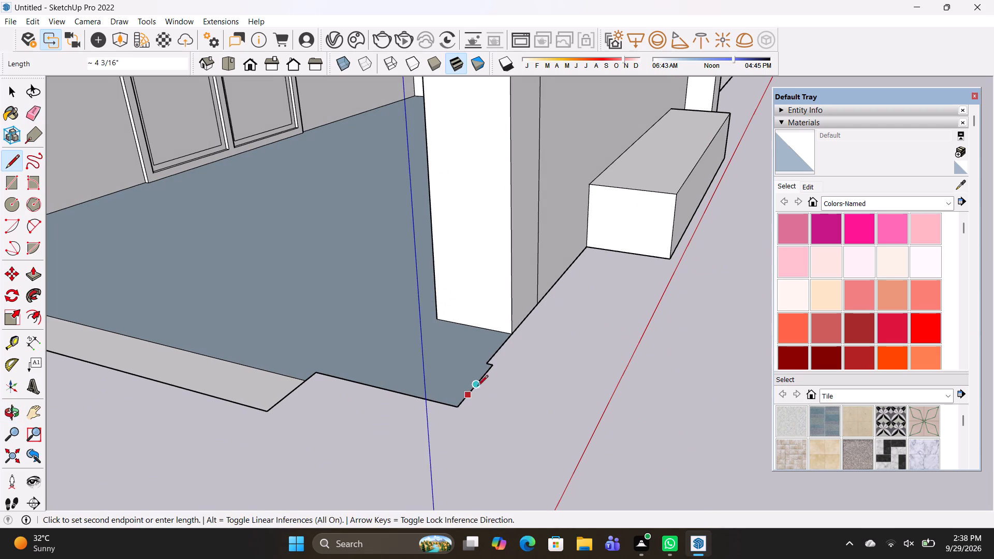
{"action": "left_click", "coordinate": [486, 382]}
{"action": "left_click", "coordinate": [483, 372]}
{"action": "left_click", "coordinate": [465, 405]}
{"action": "key", "text": "space"}
{"action": "scroll", "coordinate": [458, 404], "scroll_direction": "down", "scroll_amount": 5}
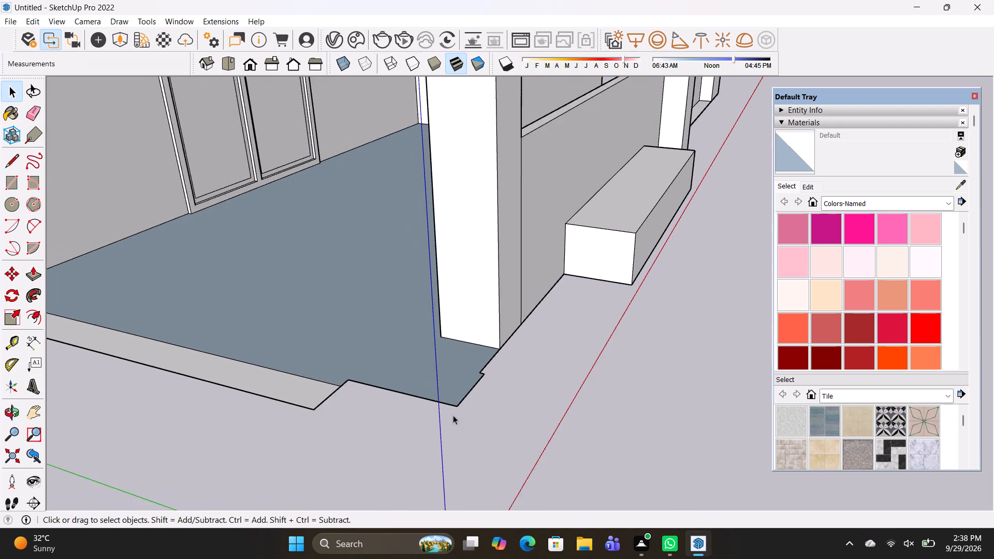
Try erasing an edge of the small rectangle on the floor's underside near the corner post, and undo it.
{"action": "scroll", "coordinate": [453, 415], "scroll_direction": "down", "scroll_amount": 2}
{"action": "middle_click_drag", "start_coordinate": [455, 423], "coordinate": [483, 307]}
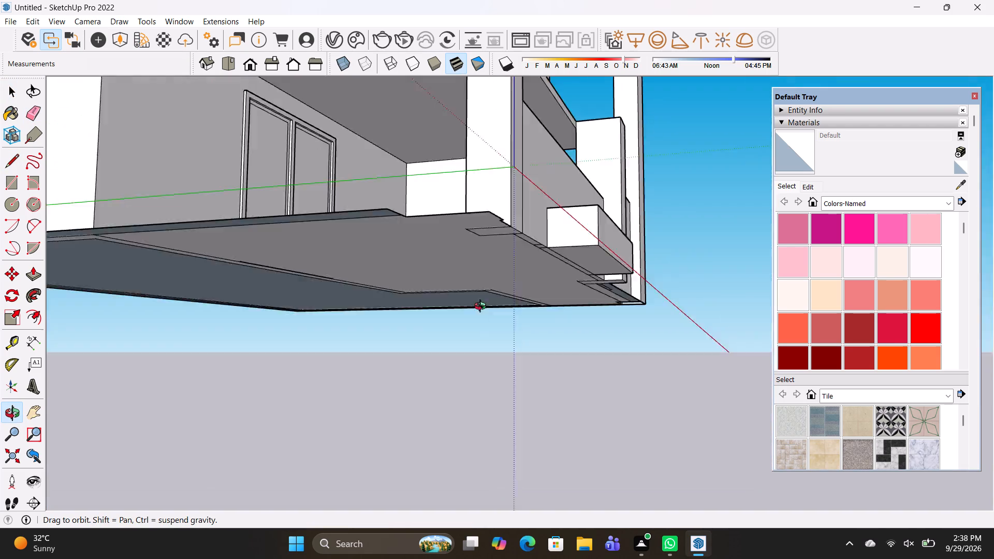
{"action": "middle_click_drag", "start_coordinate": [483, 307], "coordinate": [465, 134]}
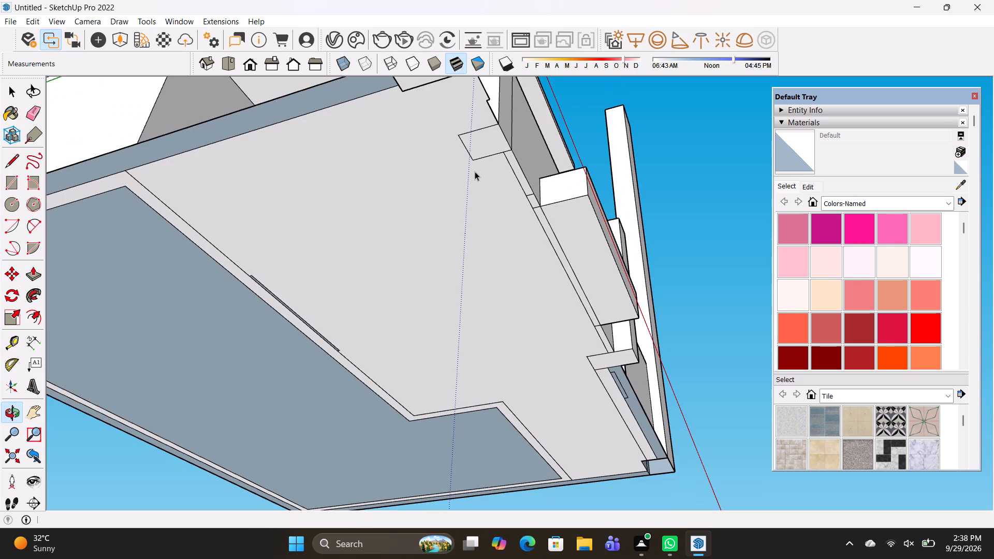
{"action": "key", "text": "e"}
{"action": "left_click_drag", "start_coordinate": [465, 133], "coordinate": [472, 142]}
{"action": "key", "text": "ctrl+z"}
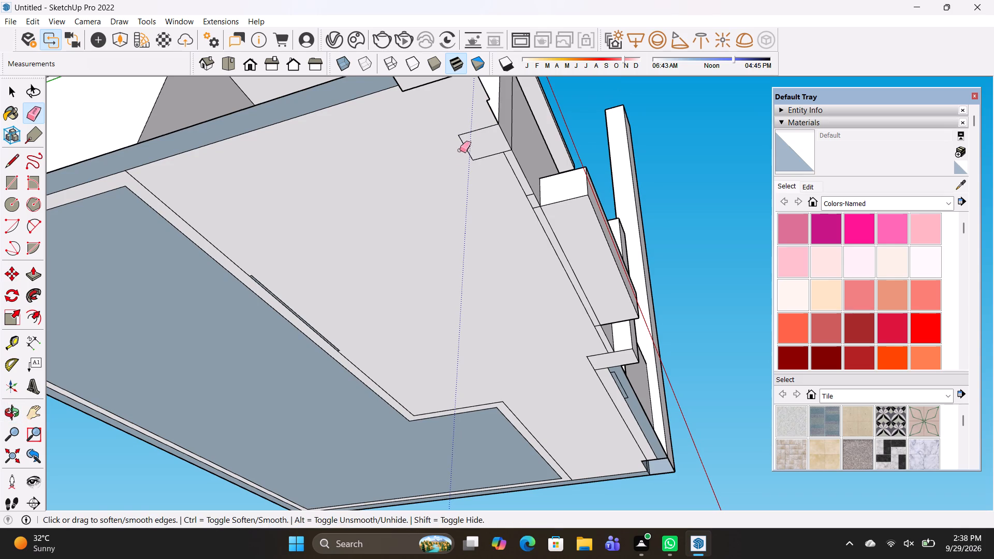
Push/Pull the ground floor face up 1 1/2".
{"action": "middle_click_drag", "start_coordinate": [460, 169], "coordinate": [468, 233]}
{"action": "middle_click", "coordinate": [468, 233]}
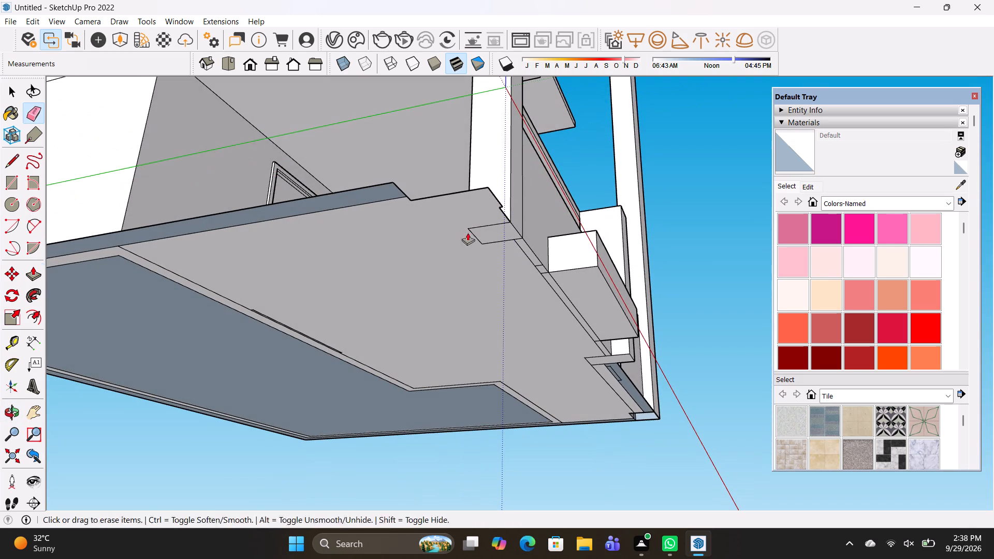
{"action": "key", "text": "p"}
{"action": "middle_click_drag", "start_coordinate": [412, 212], "coordinate": [430, 409]}
{"action": "left_click", "coordinate": [429, 405]}
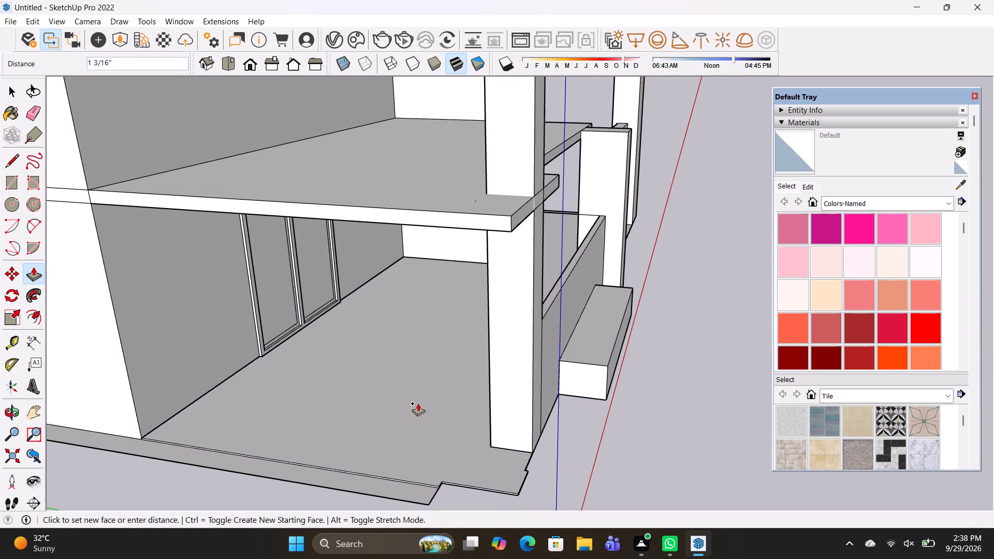
{"action": "left_click", "coordinate": [418, 403]}
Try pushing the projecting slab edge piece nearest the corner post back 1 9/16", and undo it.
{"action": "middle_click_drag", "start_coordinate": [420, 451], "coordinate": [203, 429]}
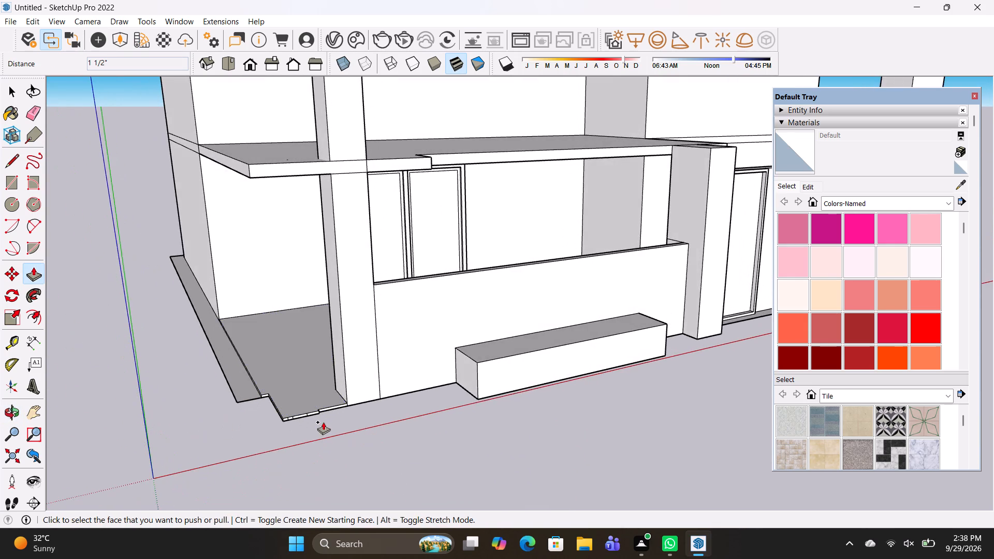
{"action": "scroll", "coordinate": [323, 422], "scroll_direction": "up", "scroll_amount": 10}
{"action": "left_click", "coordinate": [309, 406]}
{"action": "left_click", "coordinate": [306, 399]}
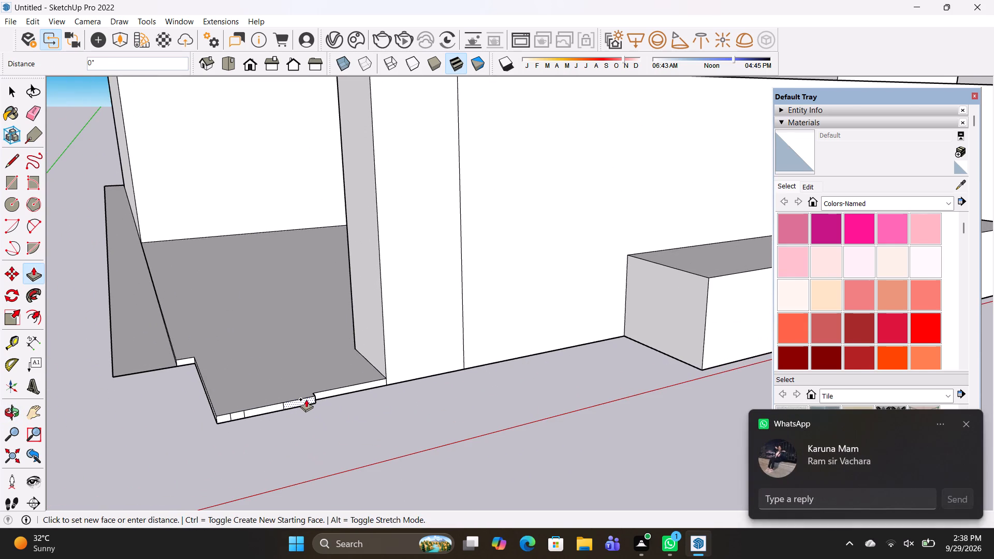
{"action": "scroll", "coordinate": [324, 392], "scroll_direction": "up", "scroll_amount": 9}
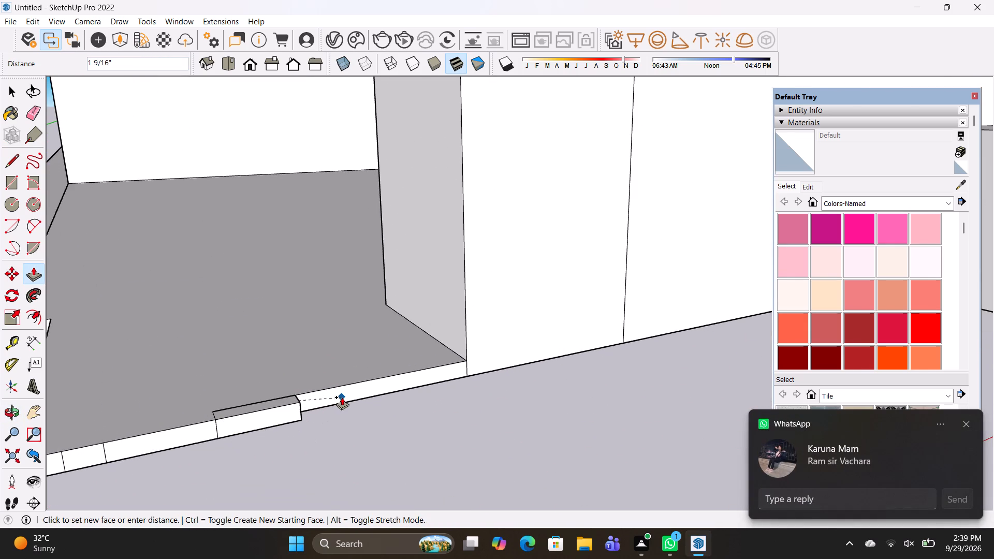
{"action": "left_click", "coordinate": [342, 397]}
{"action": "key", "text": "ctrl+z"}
Push the four projecting pieces of the floor slab's edge back 1 9/16" each, flush with the edge at the corner post.
{"action": "left_click", "coordinate": [289, 415]}
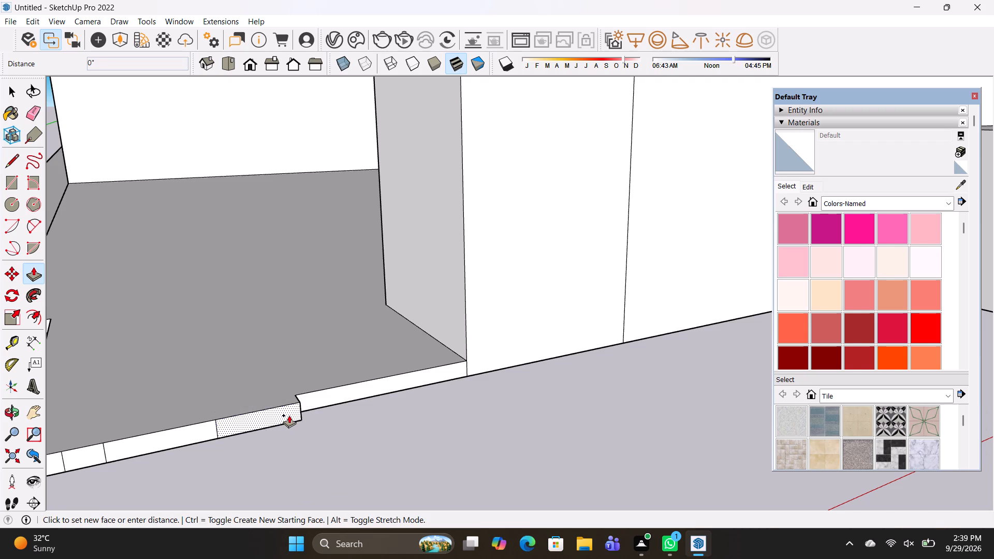
{"action": "left_click", "coordinate": [319, 399]}
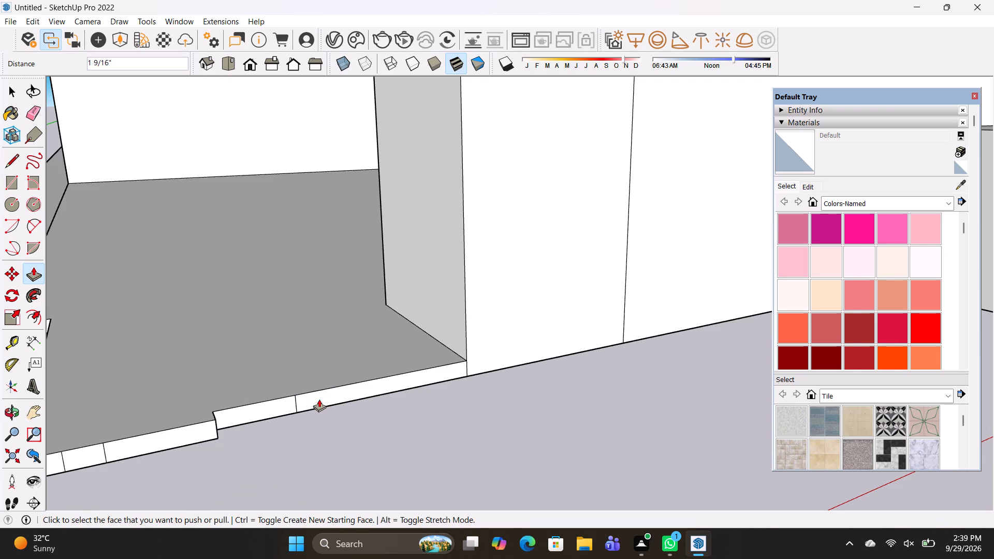
{"action": "left_click", "coordinate": [209, 426]}
{"action": "left_click", "coordinate": [251, 410]}
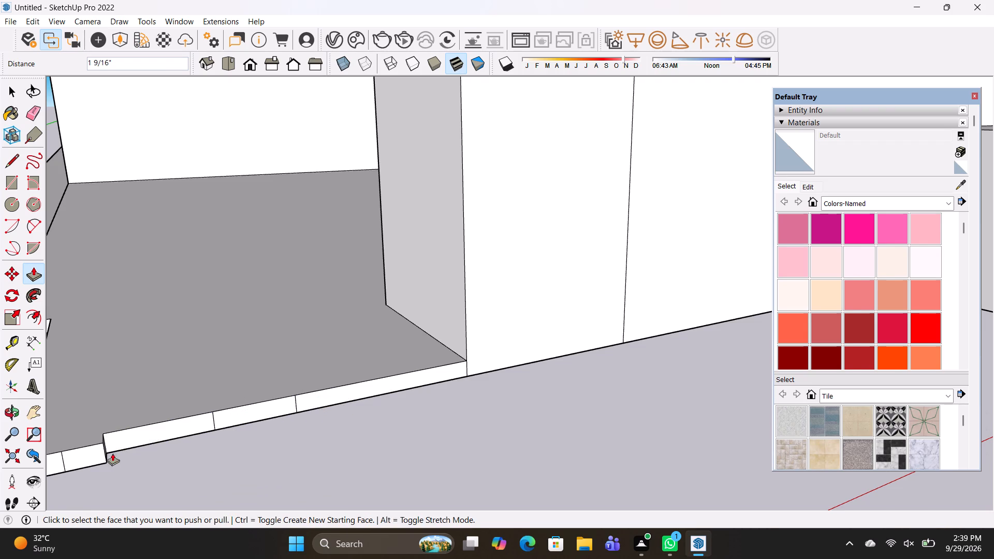
{"action": "left_click", "coordinate": [93, 456]}
{"action": "left_click", "coordinate": [126, 439]}
{"action": "middle_click_drag", "start_coordinate": [129, 439], "coordinate": [224, 418]}
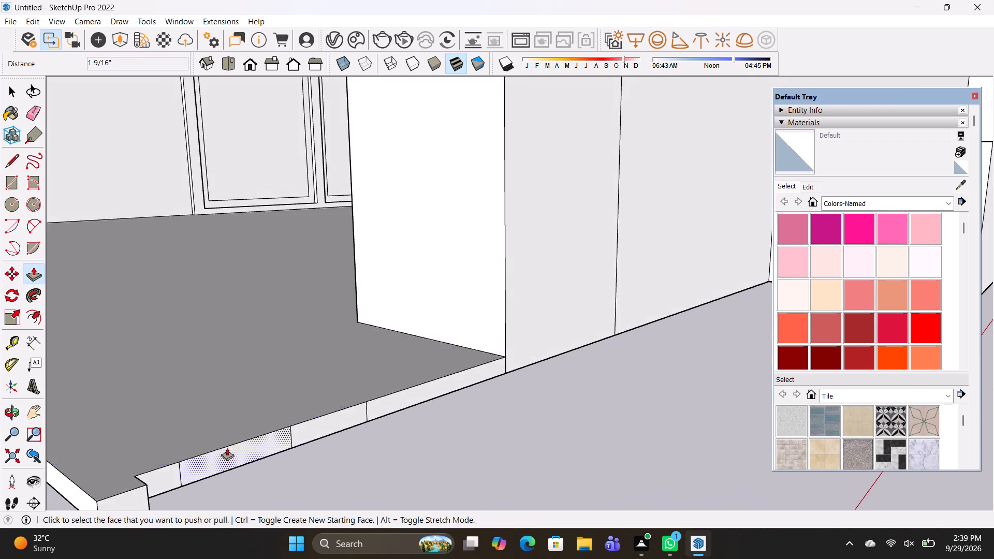
{"action": "middle_click_drag", "start_coordinate": [228, 447], "coordinate": [289, 387], "text": "ctrl"}
{"action": "left_click", "coordinate": [160, 463]}
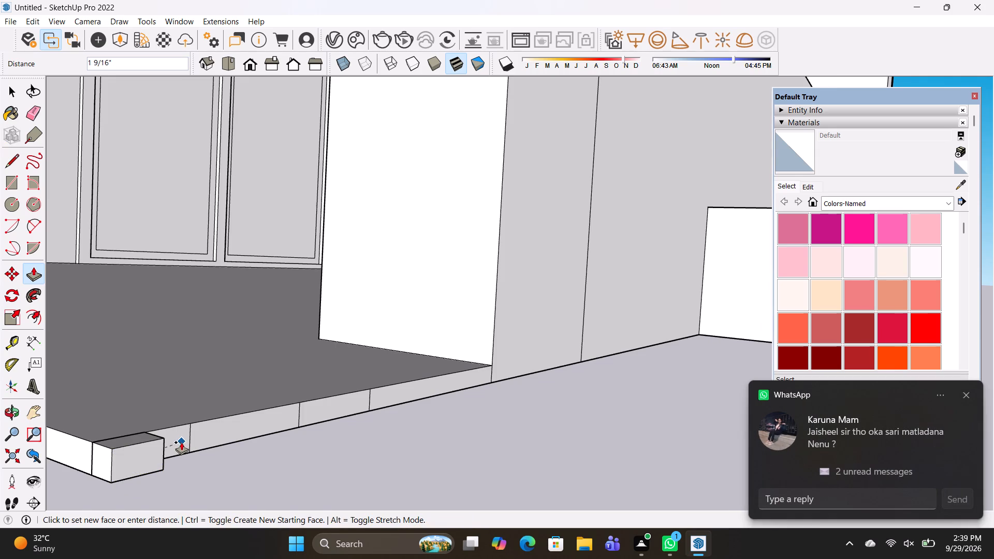
{"action": "left_click", "coordinate": [181, 434]}
Erase the four vertical seam lines dividing the ground floor slab's side edge.
{"action": "key", "text": "e"}
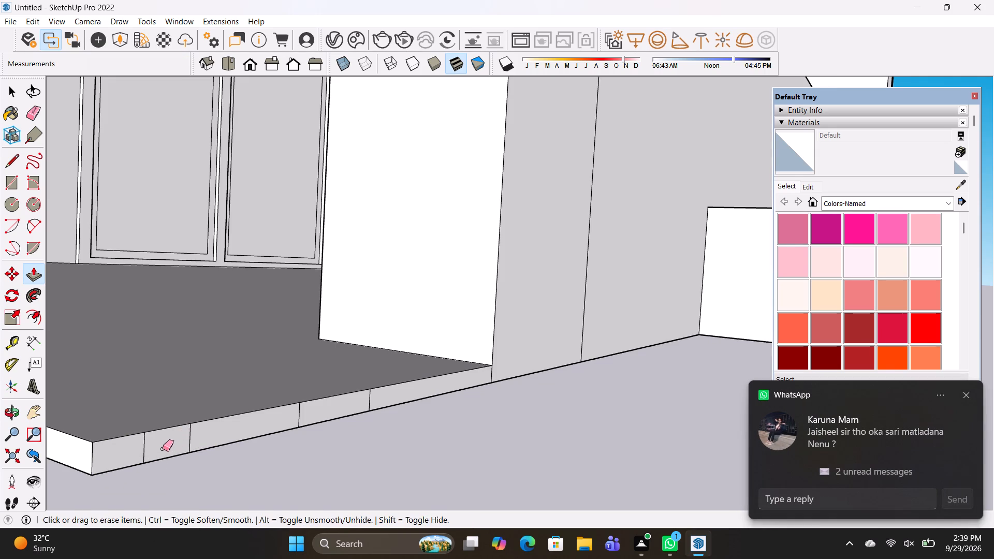
{"action": "left_click_drag", "start_coordinate": [136, 456], "coordinate": [214, 435]}
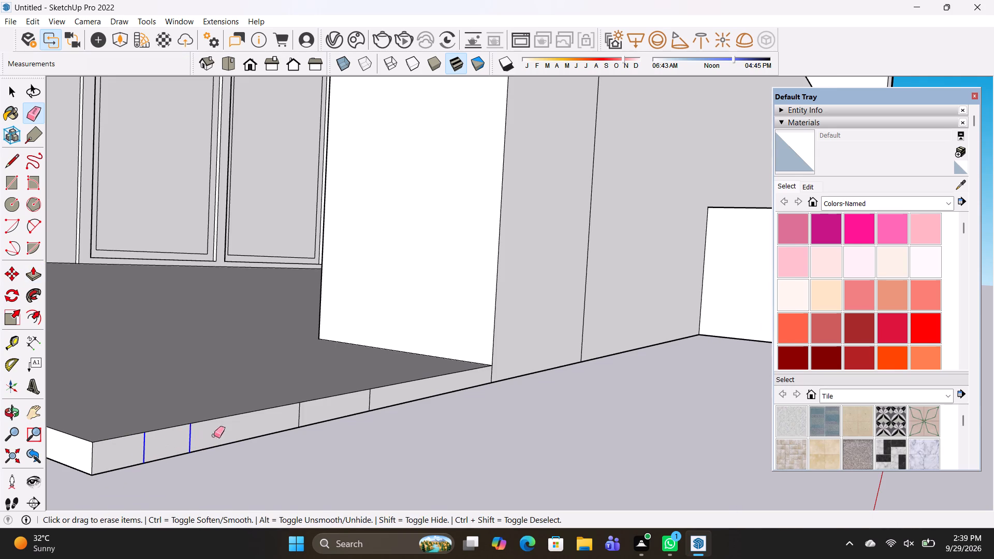
{"action": "left_click_drag", "start_coordinate": [214, 435], "coordinate": [384, 400]}
Examine the building from the ground floor slab corner, along the front wall and bench block, to the far end wall.
{"action": "scroll", "coordinate": [396, 402], "scroll_direction": "down", "scroll_amount": 6}
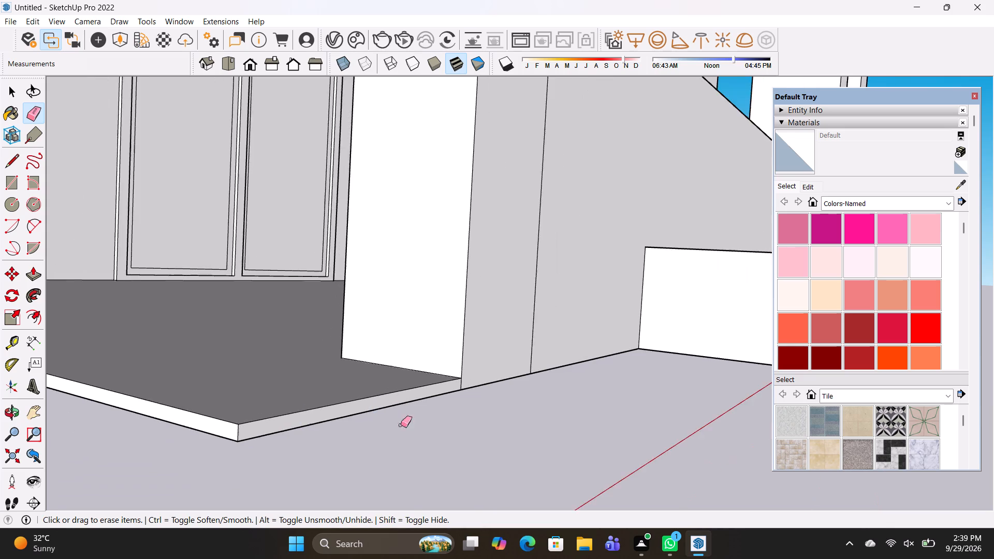
{"action": "scroll", "coordinate": [401, 425], "scroll_direction": "down", "scroll_amount": 4}
{"action": "middle_click_drag", "start_coordinate": [443, 436], "coordinate": [209, 475]}
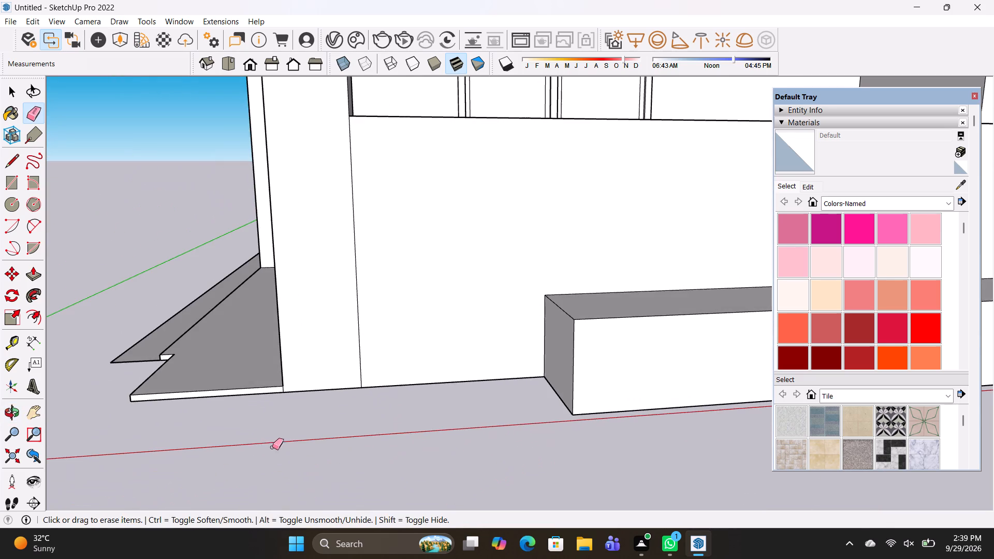
{"action": "middle_click_drag", "start_coordinate": [283, 443], "coordinate": [247, 426], "text": "shift"}
{"action": "scroll", "coordinate": [268, 411], "scroll_direction": "down", "scroll_amount": 8}
{"action": "middle_click_drag", "start_coordinate": [303, 420], "coordinate": [156, 505]}
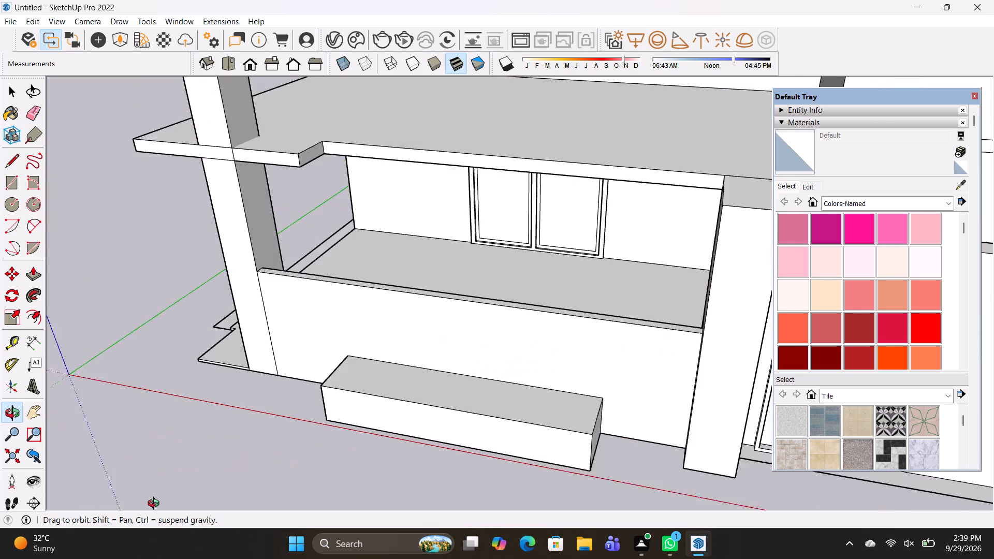
{"action": "middle_click_drag", "start_coordinate": [156, 505], "coordinate": [287, 457]}
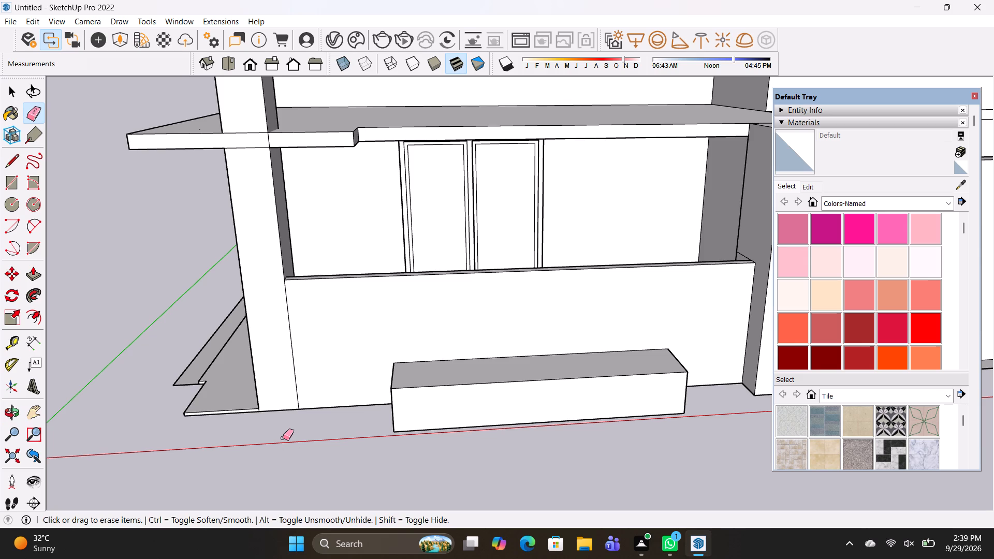
{"action": "scroll", "coordinate": [291, 424], "scroll_direction": "down", "scroll_amount": 5}
{"action": "middle_click_drag", "start_coordinate": [376, 429], "coordinate": [327, 349]}
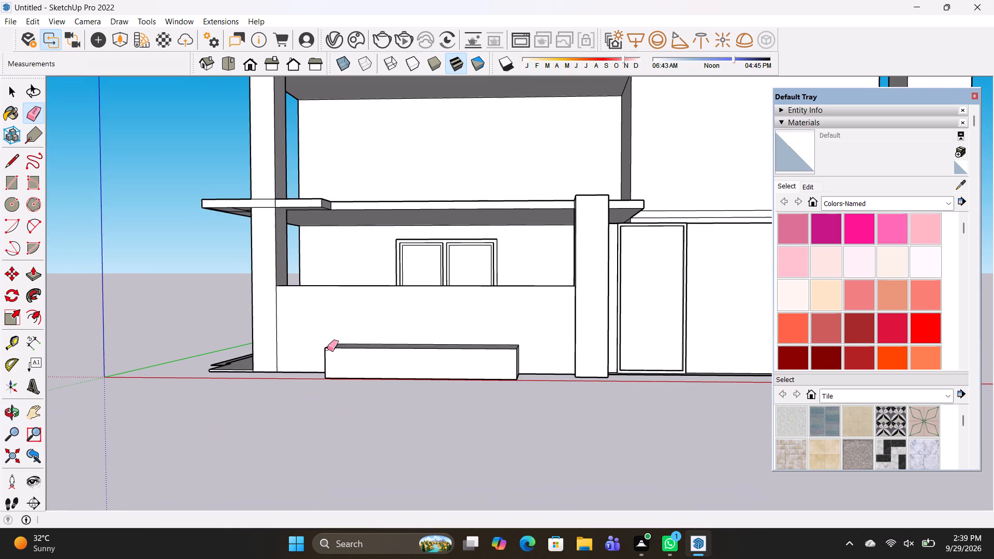
{"action": "middle_click_drag", "start_coordinate": [142, 377], "coordinate": [12, 367]}
{"action": "scroll", "coordinate": [142, 377], "scroll_direction": "down", "scroll_amount": 1}
{"action": "middle_click_drag", "start_coordinate": [224, 316], "coordinate": [238, 381]}
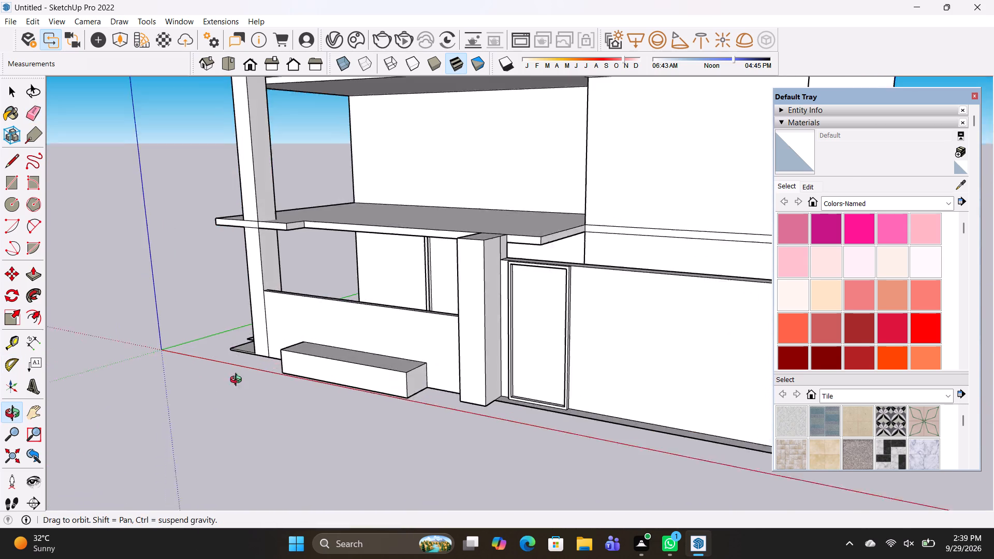
{"action": "middle_click_drag", "start_coordinate": [238, 381], "coordinate": [241, 419]}
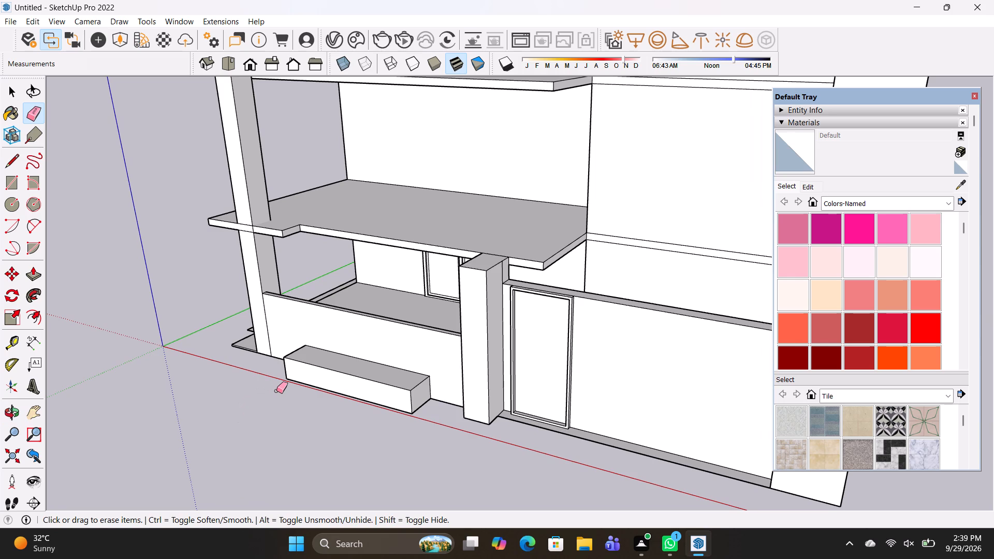
{"action": "scroll", "coordinate": [277, 388], "scroll_direction": "down", "scroll_amount": 3}
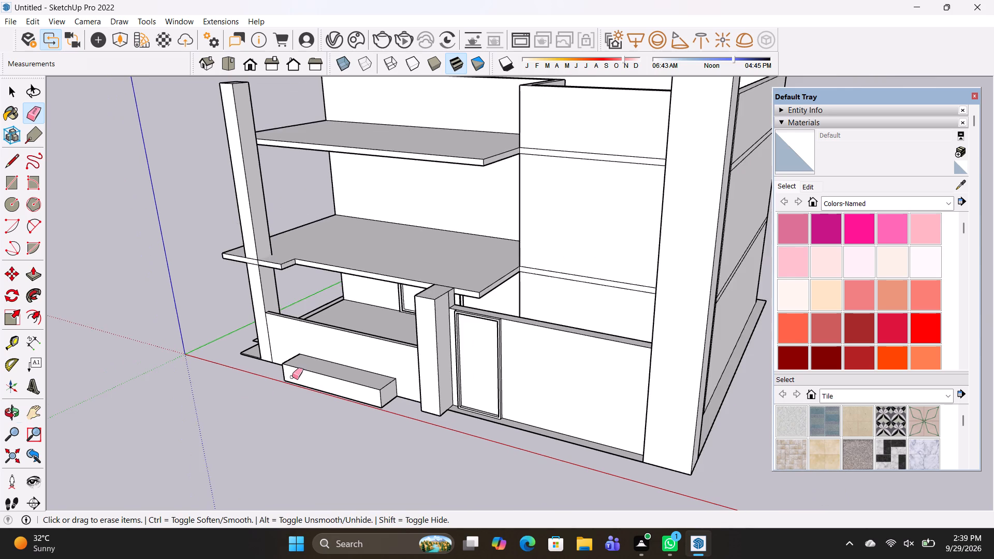
{"action": "middle_click_drag", "start_coordinate": [292, 377], "coordinate": [128, 377]}
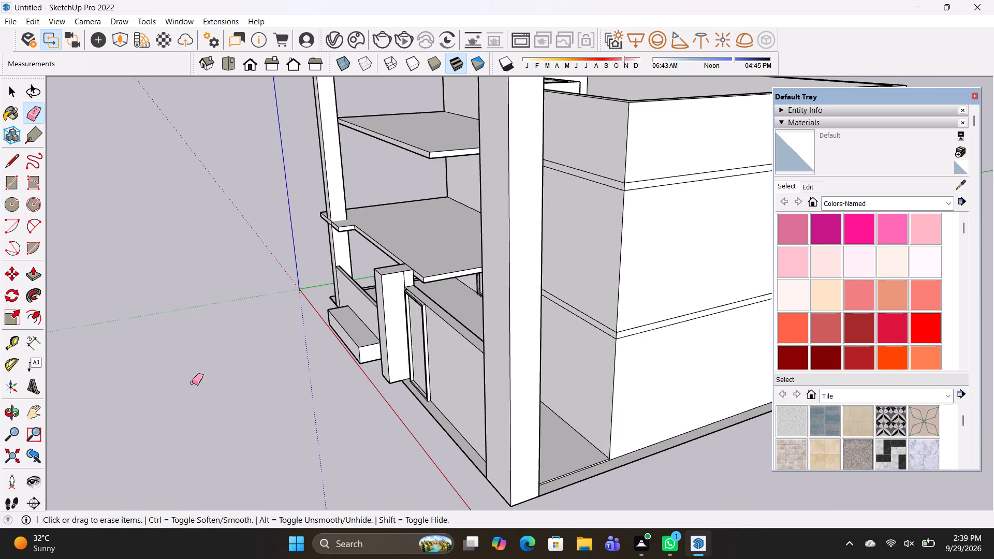
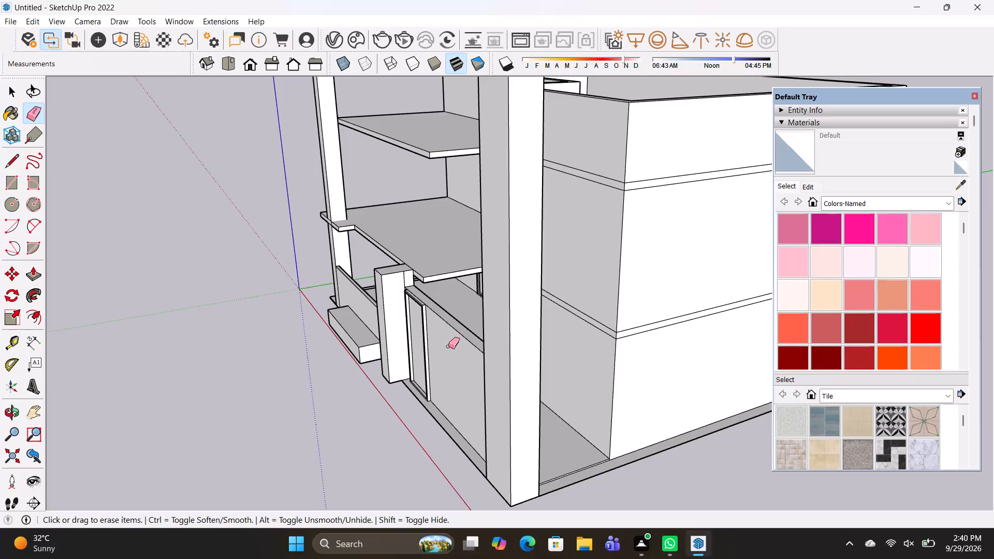
Pull the recessed front edge of the first-floor slab out 1' 8 15/16", flush with the projecting piece at the corner post.
{"action": "middle_click_drag", "start_coordinate": [457, 360], "coordinate": [525, 369]}
{"action": "scroll", "coordinate": [317, 277], "scroll_direction": "up", "scroll_amount": 5}
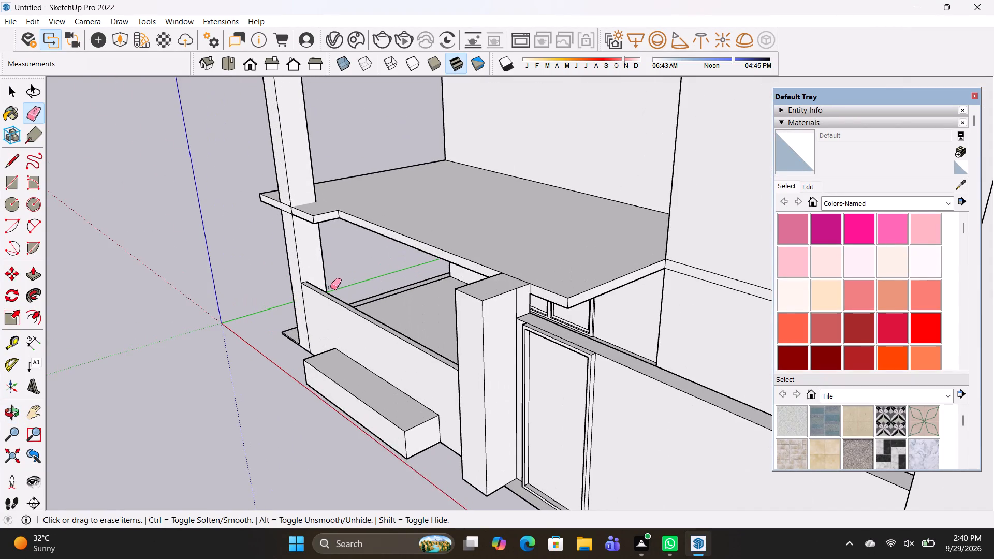
{"action": "middle_click_drag", "start_coordinate": [330, 287], "coordinate": [297, 349], "text": "shift"}
{"action": "scroll", "coordinate": [265, 293], "scroll_direction": "up", "scroll_amount": 5}
{"action": "middle_click_drag", "start_coordinate": [283, 348], "coordinate": [308, 357]}
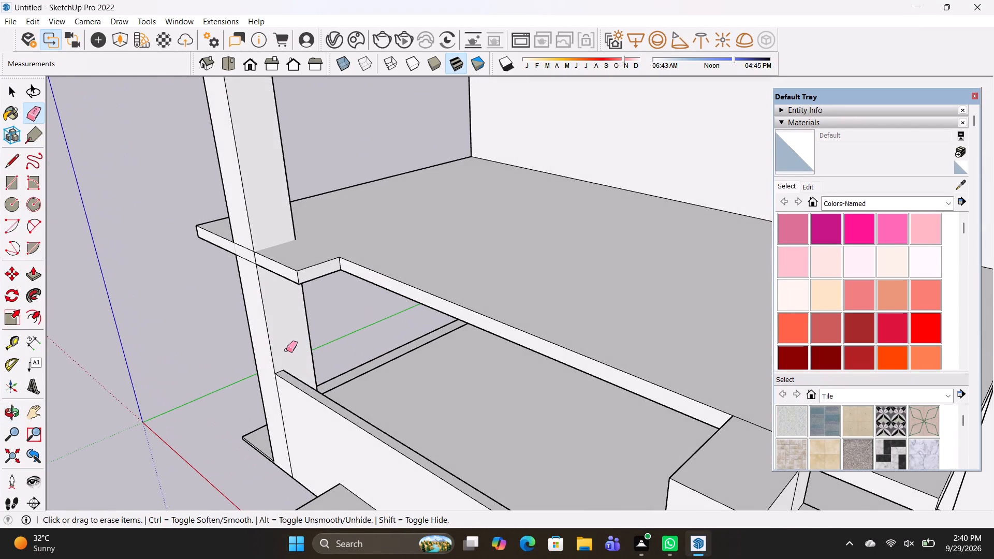
{"action": "key", "text": "p"}
{"action": "left_click", "coordinate": [357, 270]}
{"action": "left_click", "coordinate": [288, 274]}
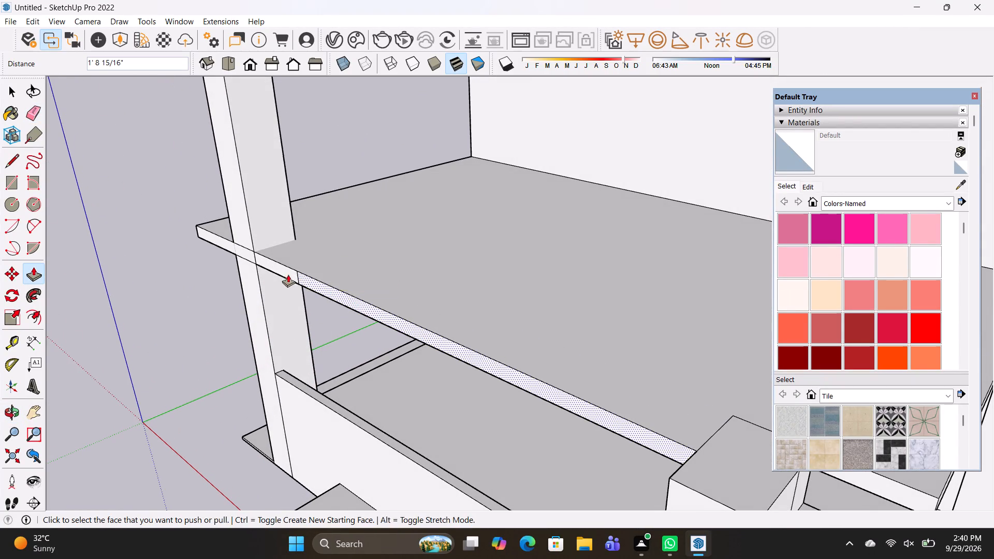
Erase the short vertical seam line on the first-floor slab's front edge beside the corner post.
{"action": "middle_click_drag", "start_coordinate": [494, 402], "coordinate": [656, 380]}
{"action": "key", "text": "e"}
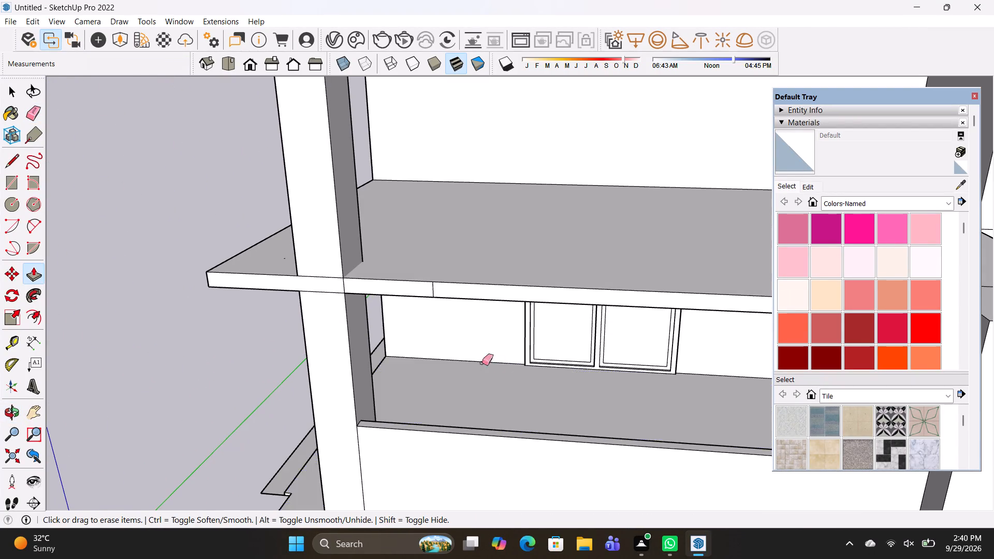
{"action": "scroll", "coordinate": [474, 344], "scroll_direction": "up", "scroll_amount": 3}
{"action": "left_click_drag", "start_coordinate": [402, 239], "coordinate": [386, 244]}
{"action": "scroll", "coordinate": [424, 267], "scroll_direction": "down", "scroll_amount": 7}
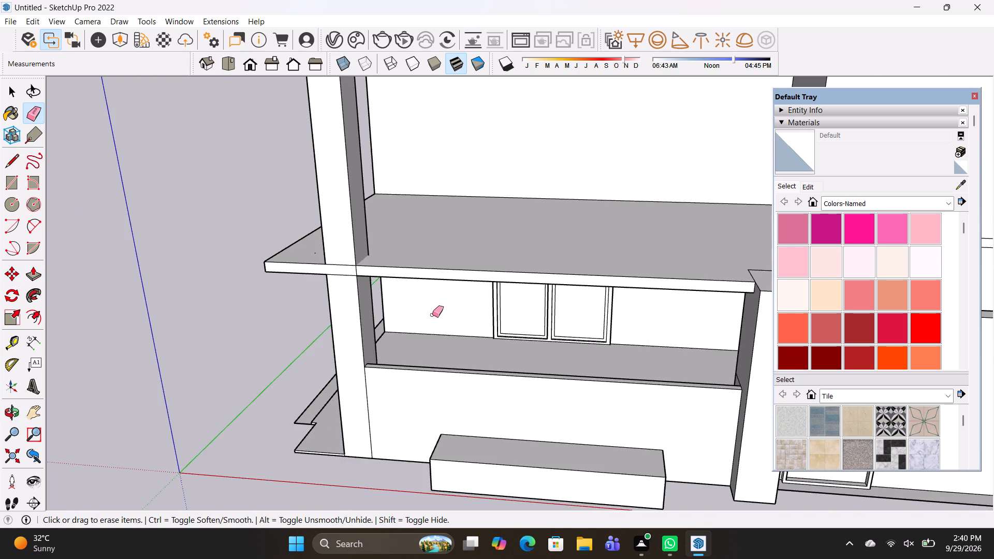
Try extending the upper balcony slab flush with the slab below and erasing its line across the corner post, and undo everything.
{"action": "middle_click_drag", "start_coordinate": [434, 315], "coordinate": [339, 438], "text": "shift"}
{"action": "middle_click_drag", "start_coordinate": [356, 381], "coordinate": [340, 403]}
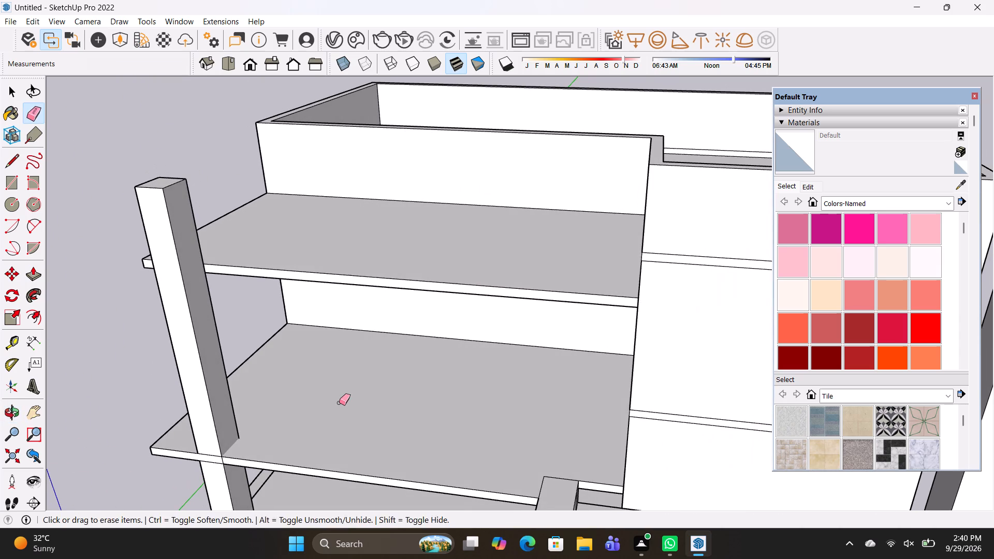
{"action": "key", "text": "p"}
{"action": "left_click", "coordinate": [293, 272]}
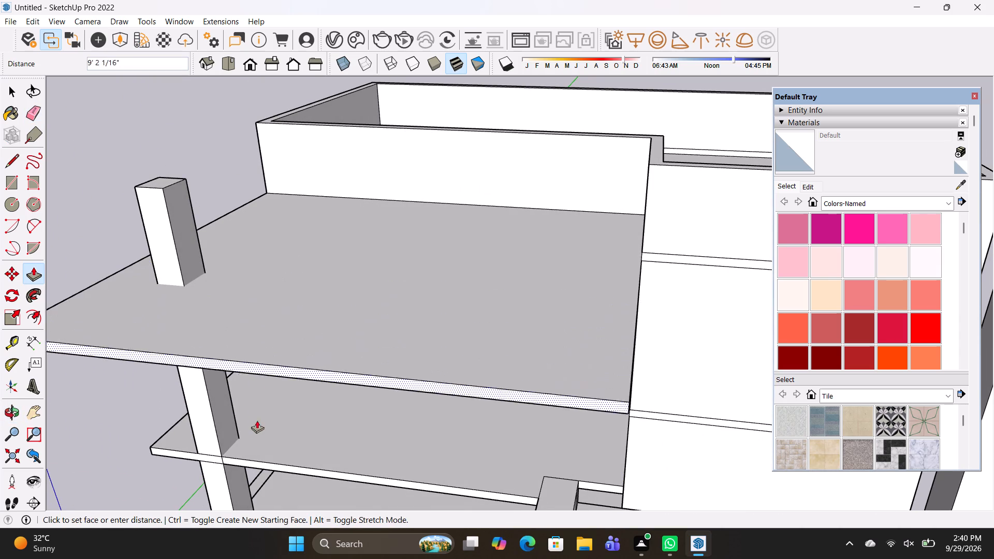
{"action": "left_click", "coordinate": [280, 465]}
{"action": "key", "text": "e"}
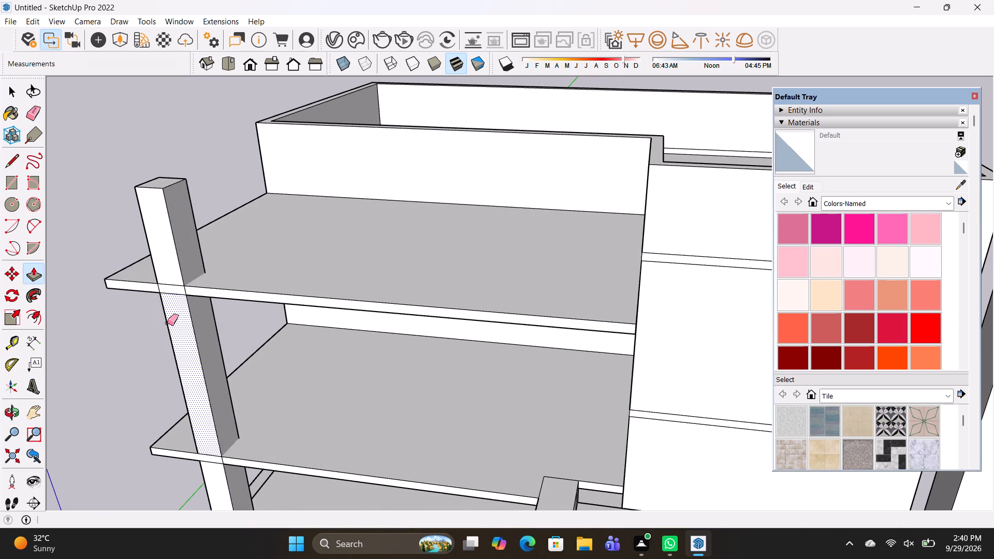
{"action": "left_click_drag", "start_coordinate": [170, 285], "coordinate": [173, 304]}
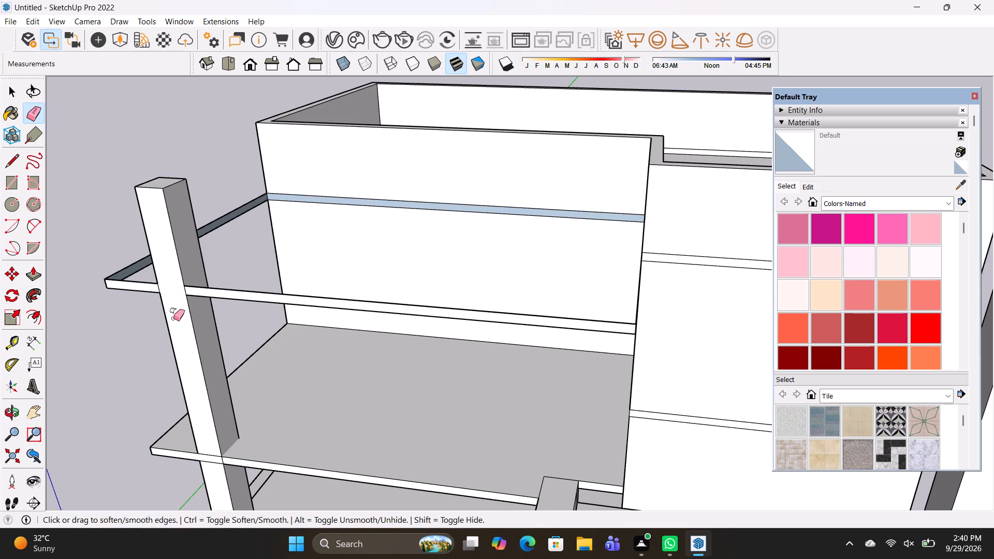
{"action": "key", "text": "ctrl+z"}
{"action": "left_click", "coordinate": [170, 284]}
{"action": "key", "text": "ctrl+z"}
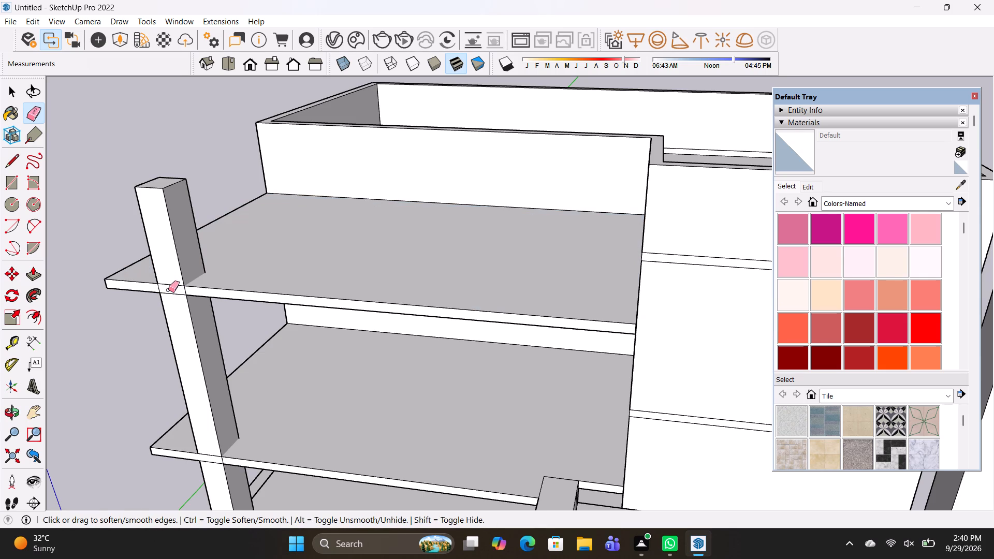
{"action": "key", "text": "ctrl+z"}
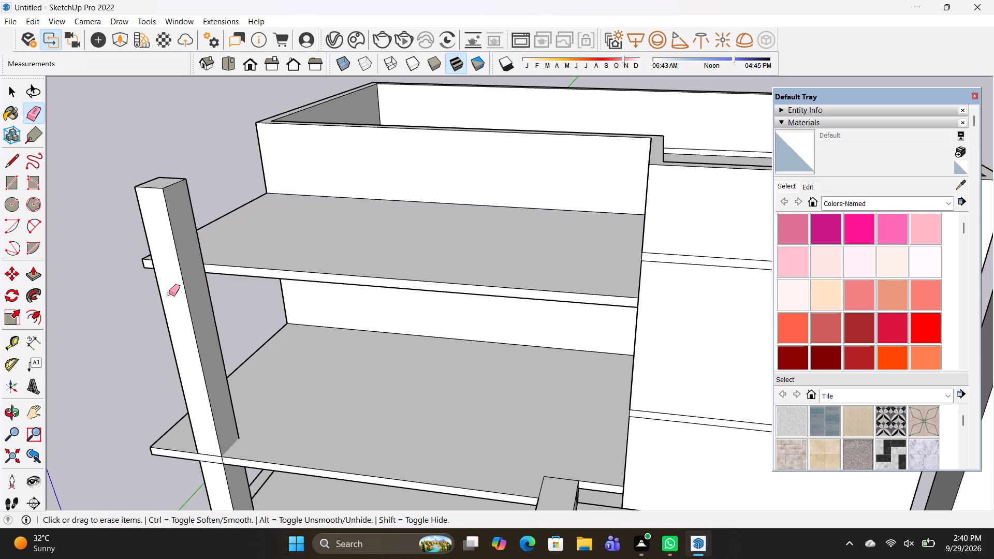
Pull the upper balcony slab's front edge out 2' 9 15/16" to line up with the corner post's front face.
{"action": "key", "text": "p"}
{"action": "left_click", "coordinate": [245, 272]}
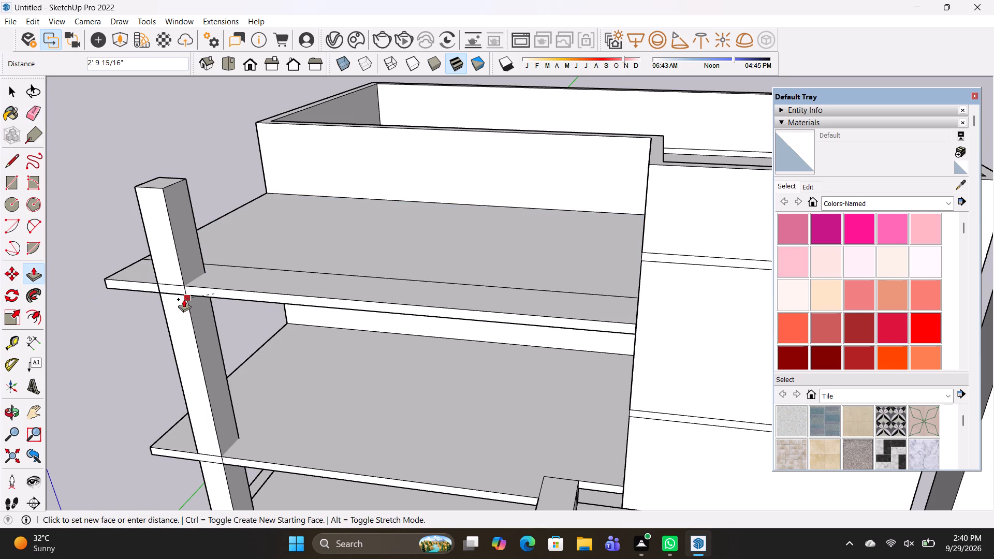
{"action": "left_click", "coordinate": [184, 299]}
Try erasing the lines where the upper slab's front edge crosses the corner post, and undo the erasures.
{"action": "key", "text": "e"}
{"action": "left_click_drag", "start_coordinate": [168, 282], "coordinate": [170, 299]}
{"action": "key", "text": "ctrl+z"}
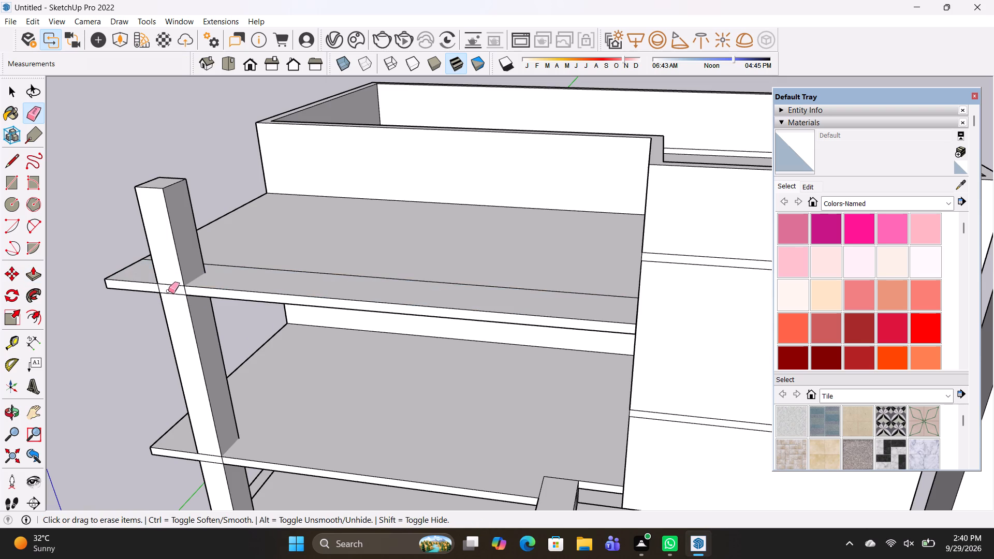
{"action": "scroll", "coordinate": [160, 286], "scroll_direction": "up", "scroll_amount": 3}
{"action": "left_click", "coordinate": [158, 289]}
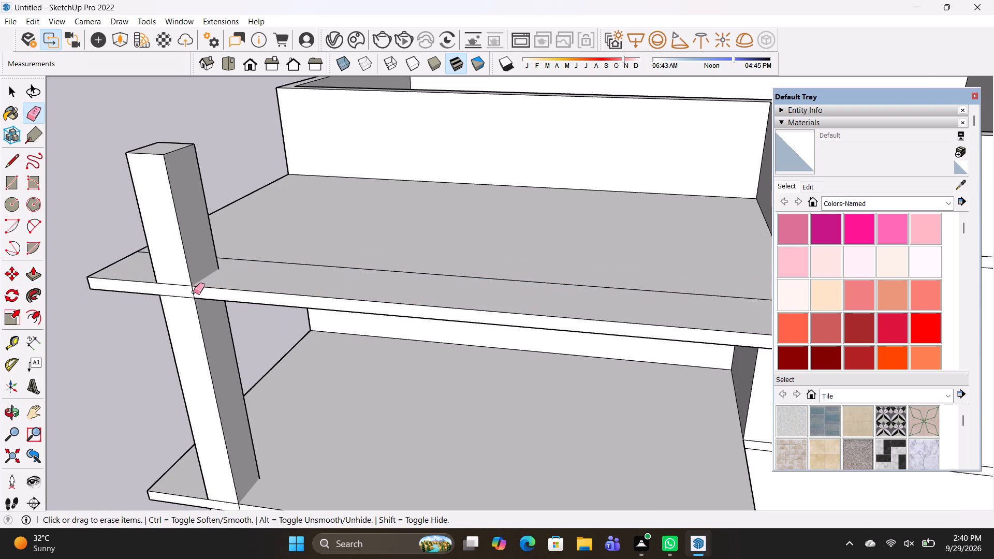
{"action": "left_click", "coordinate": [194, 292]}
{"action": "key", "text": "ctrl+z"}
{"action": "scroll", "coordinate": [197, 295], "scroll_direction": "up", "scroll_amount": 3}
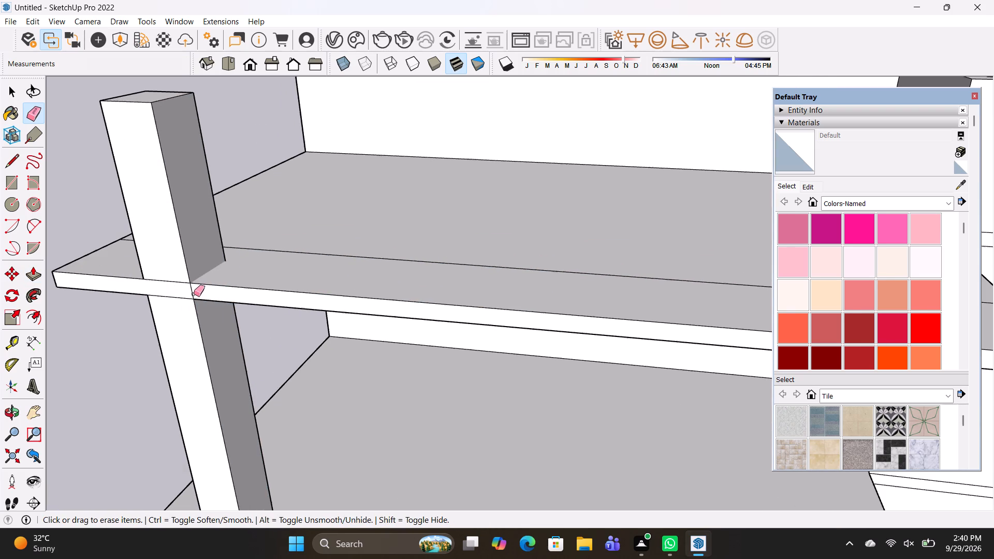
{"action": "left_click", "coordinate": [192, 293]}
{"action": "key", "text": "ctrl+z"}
Erase the leftover seam line running along the top of the extended upper balcony slab.
{"action": "scroll", "coordinate": [197, 295], "scroll_direction": "down", "scroll_amount": 3}
{"action": "middle_click_drag", "start_coordinate": [208, 315], "coordinate": [252, 325]}
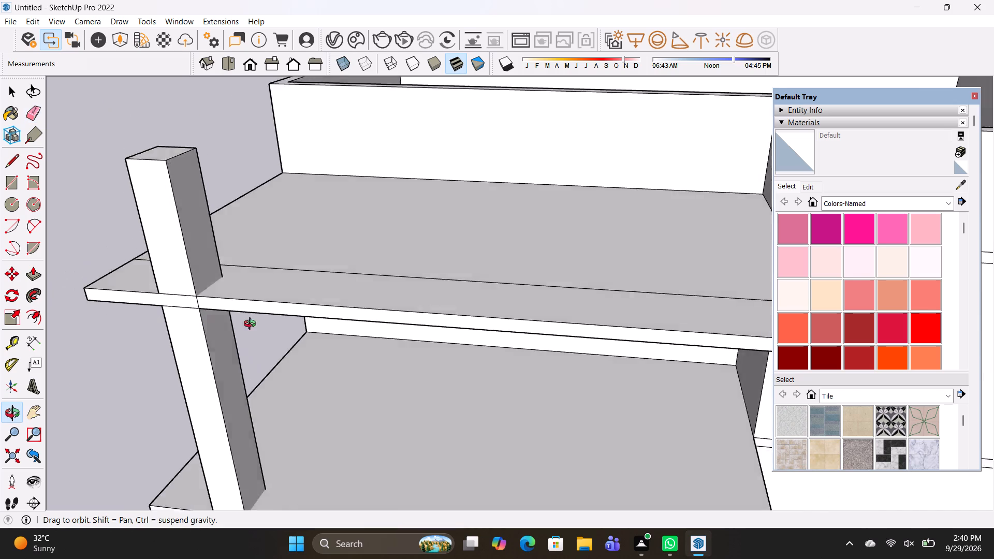
{"action": "middle_click_drag", "start_coordinate": [252, 325], "coordinate": [274, 325]}
{"action": "key", "text": "e"}
{"action": "left_click_drag", "start_coordinate": [165, 299], "coordinate": [169, 289]}
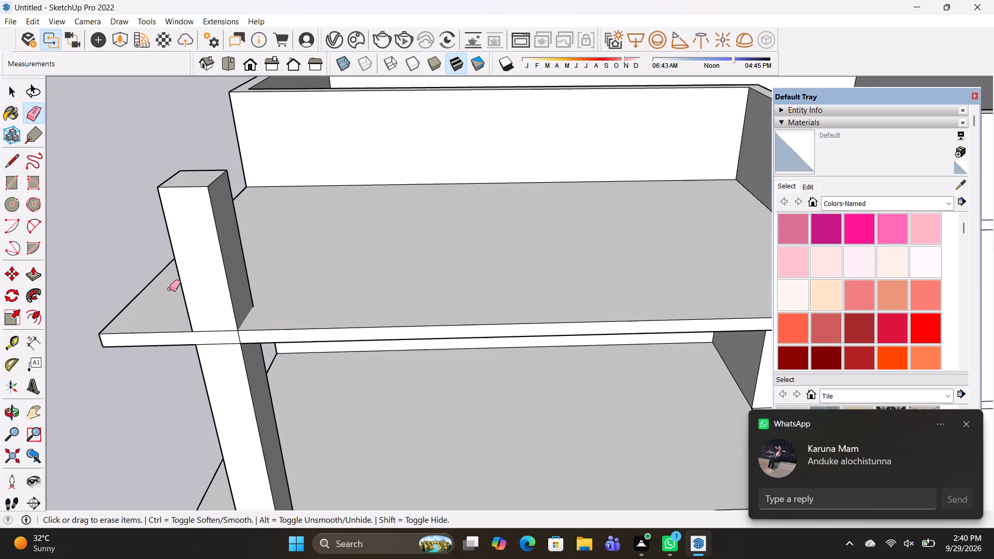
{"action": "scroll", "coordinate": [519, 321], "scroll_direction": "down", "scroll_amount": 6}
{"action": "middle_click_drag", "start_coordinate": [522, 330], "coordinate": [401, 303], "text": "shift"}
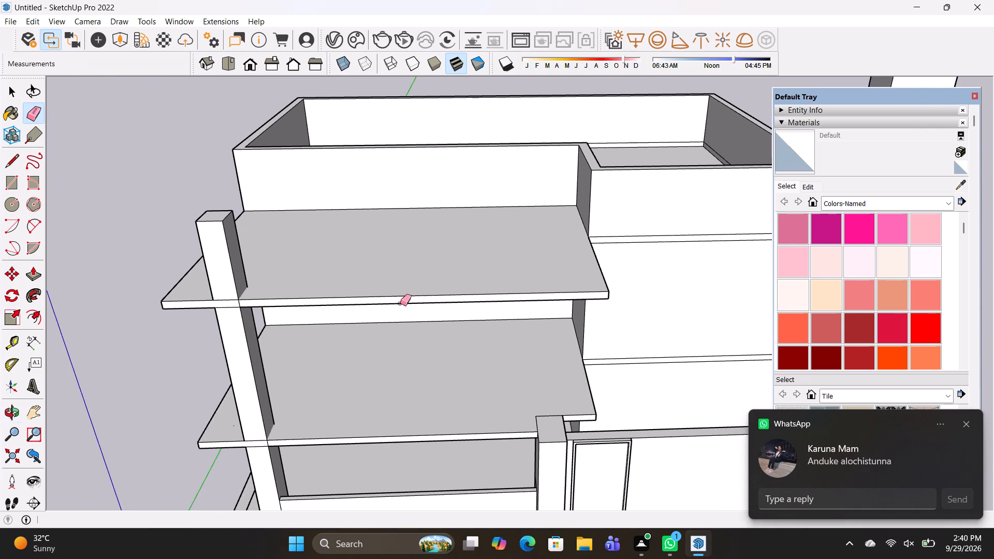
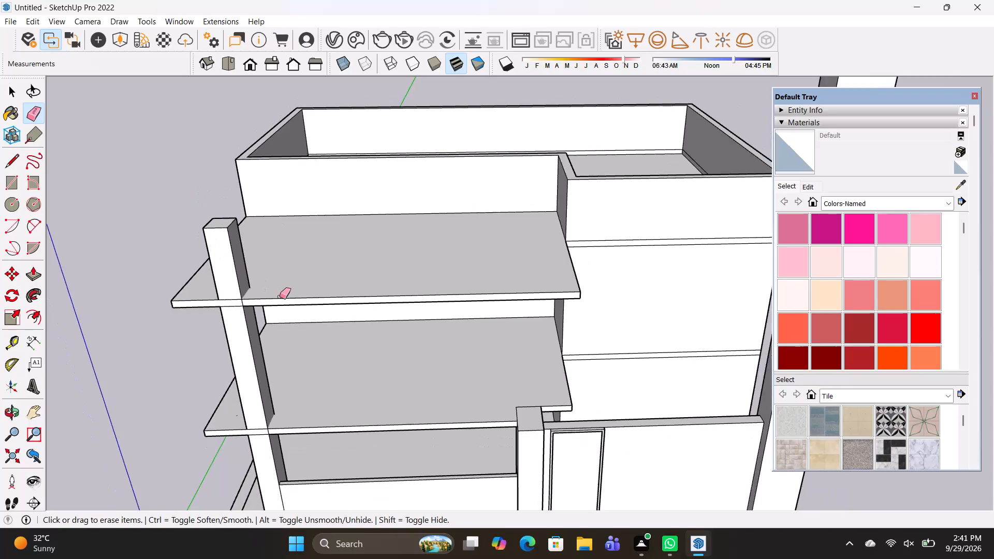
Examine the balcony slabs and the slab strips in the wall beside the tall corner post.
{"action": "middle_click_drag", "start_coordinate": [367, 329], "coordinate": [320, 308]}
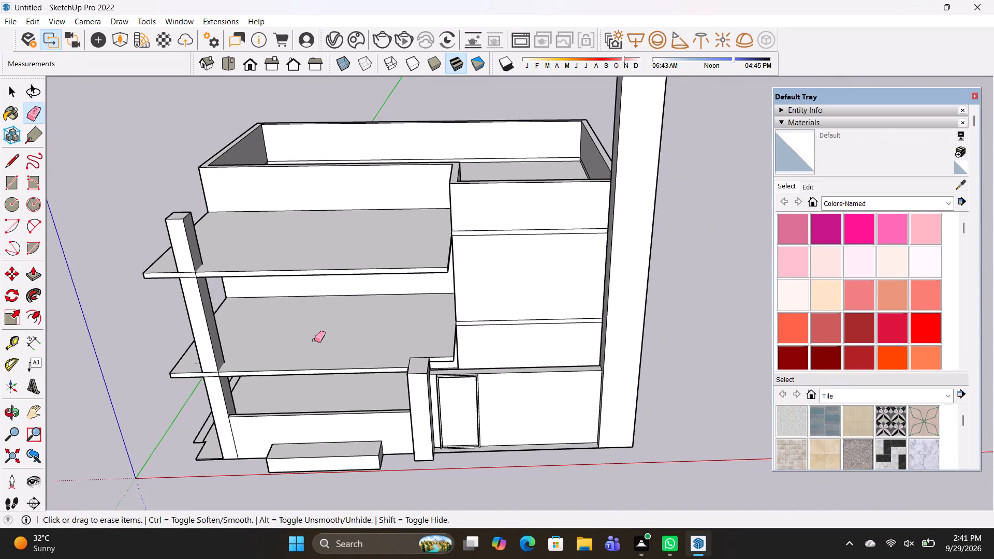
{"action": "middle_click_drag", "start_coordinate": [319, 347], "coordinate": [407, 283]}
{"action": "scroll", "coordinate": [483, 311], "scroll_direction": "up", "scroll_amount": 2}
{"action": "middle_click_drag", "start_coordinate": [562, 356], "coordinate": [432, 353]}
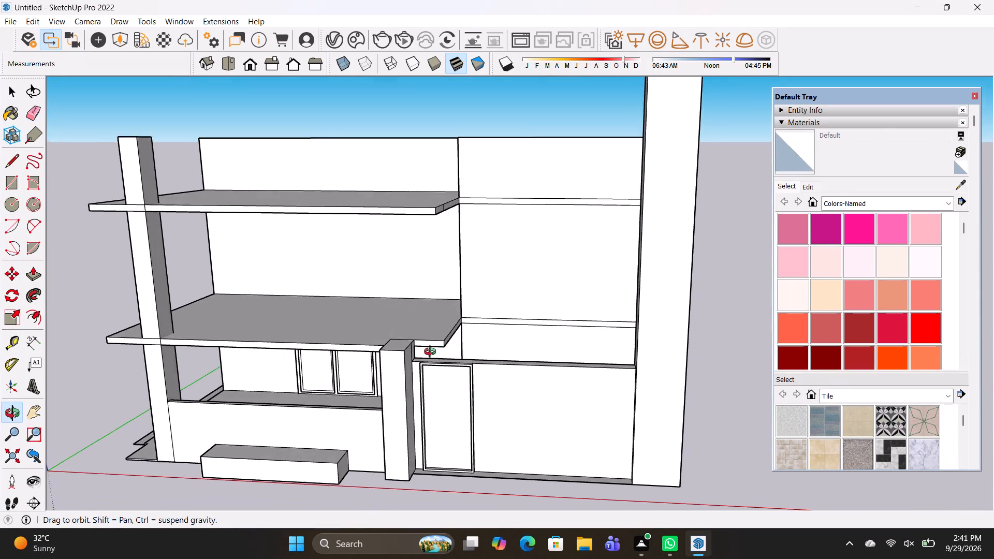
{"action": "middle_click_drag", "start_coordinate": [432, 353], "coordinate": [426, 351]}
{"action": "scroll", "coordinate": [488, 348], "scroll_direction": "up", "scroll_amount": 4}
{"action": "scroll", "coordinate": [489, 353], "scroll_direction": "down", "scroll_amount": 6}
{"action": "middle_click_drag", "start_coordinate": [490, 375], "coordinate": [511, 333]}
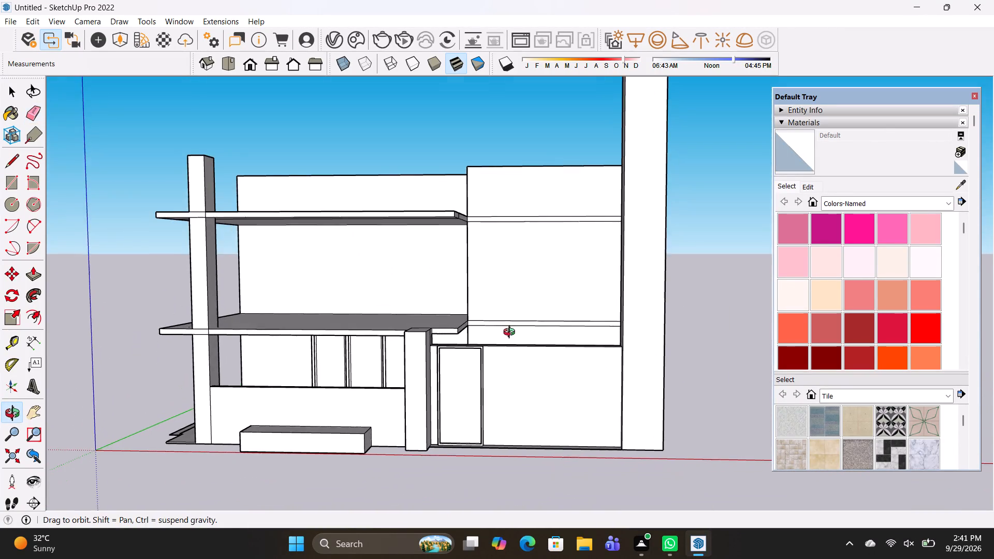
{"action": "middle_click_drag", "start_coordinate": [511, 333], "coordinate": [511, 332]}
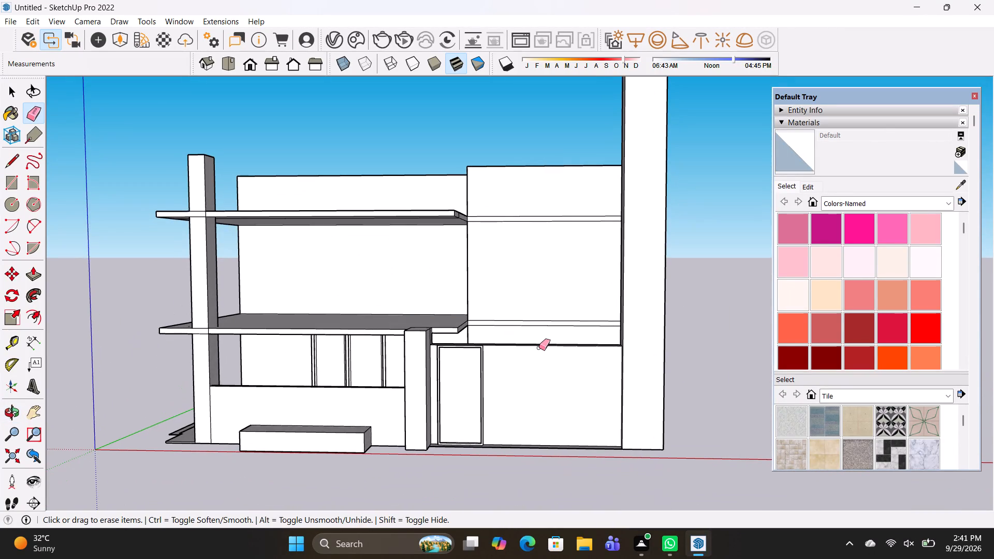
{"action": "scroll", "coordinate": [539, 332], "scroll_direction": "up", "scroll_amount": 1}
{"action": "scroll", "coordinate": [576, 340], "scroll_direction": "down", "scroll_amount": 4}
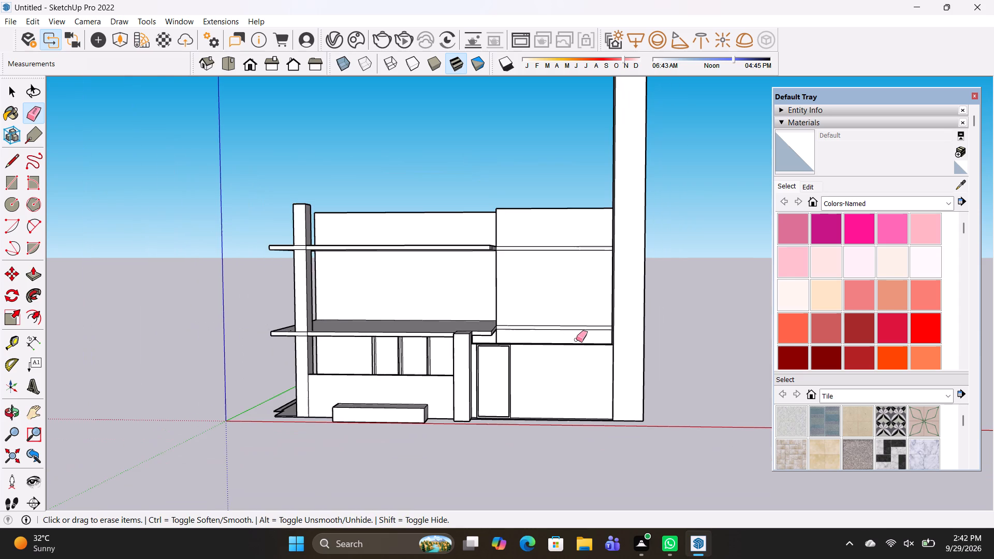
{"action": "middle_click_drag", "start_coordinate": [575, 339], "coordinate": [552, 342], "text": "shift"}
{"action": "middle_click_drag", "start_coordinate": [593, 342], "coordinate": [533, 366]}
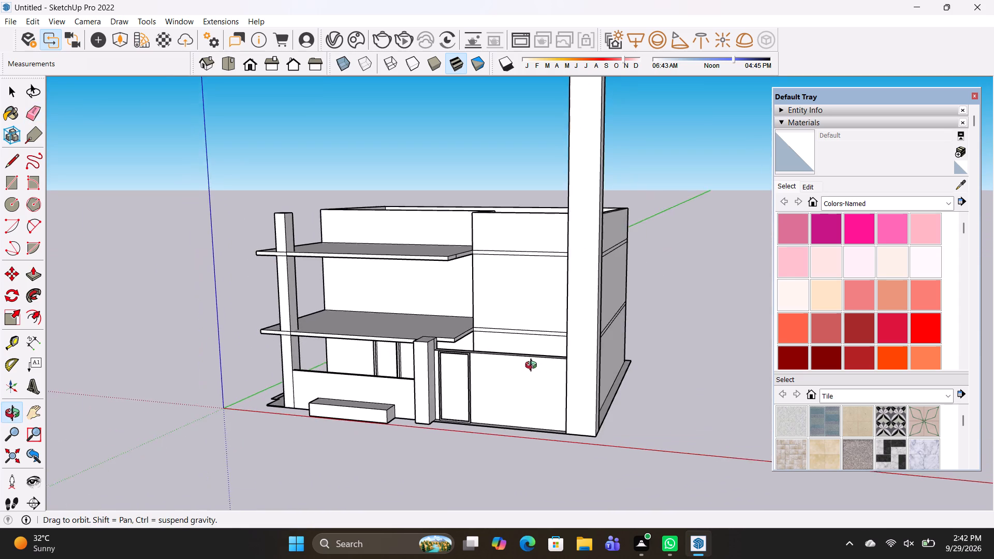
{"action": "middle_click_drag", "start_coordinate": [533, 366], "coordinate": [521, 383]}
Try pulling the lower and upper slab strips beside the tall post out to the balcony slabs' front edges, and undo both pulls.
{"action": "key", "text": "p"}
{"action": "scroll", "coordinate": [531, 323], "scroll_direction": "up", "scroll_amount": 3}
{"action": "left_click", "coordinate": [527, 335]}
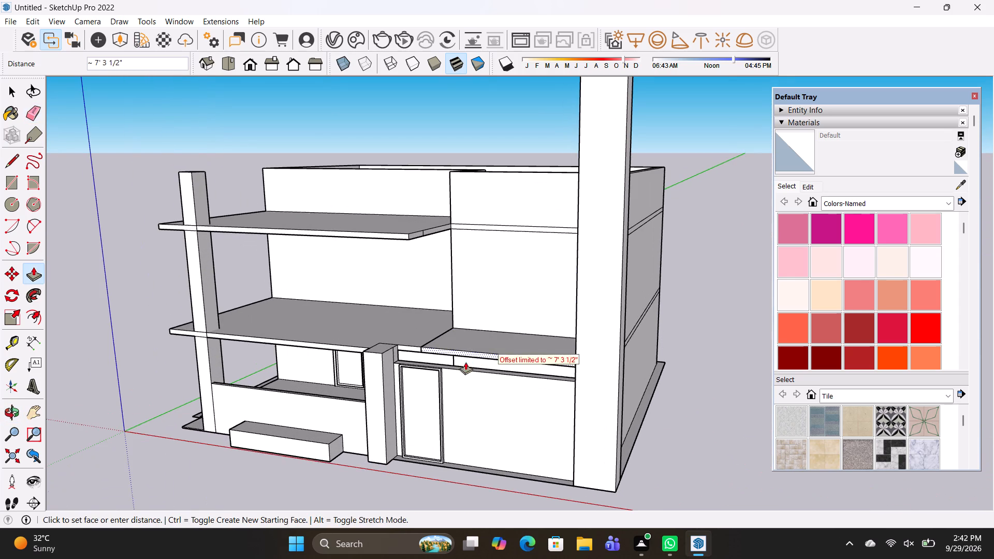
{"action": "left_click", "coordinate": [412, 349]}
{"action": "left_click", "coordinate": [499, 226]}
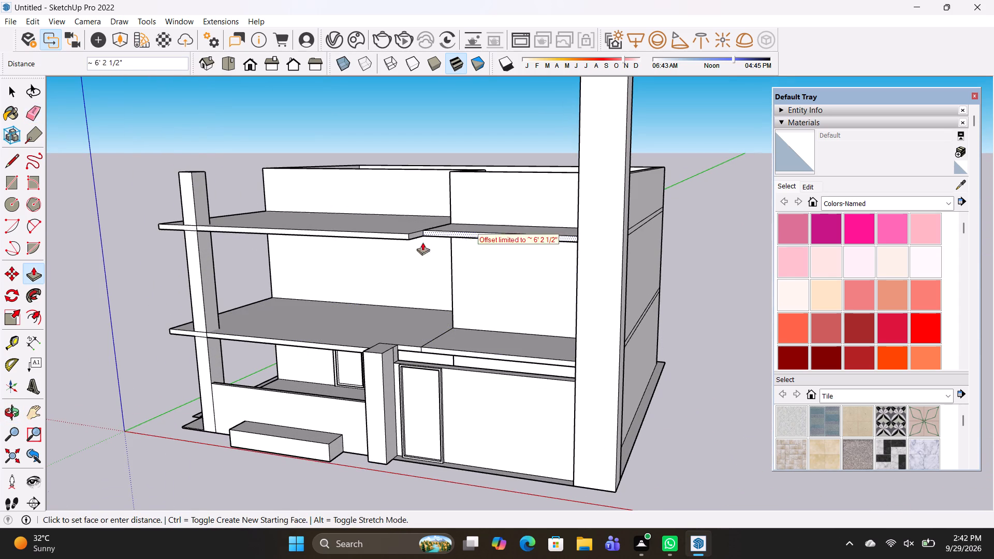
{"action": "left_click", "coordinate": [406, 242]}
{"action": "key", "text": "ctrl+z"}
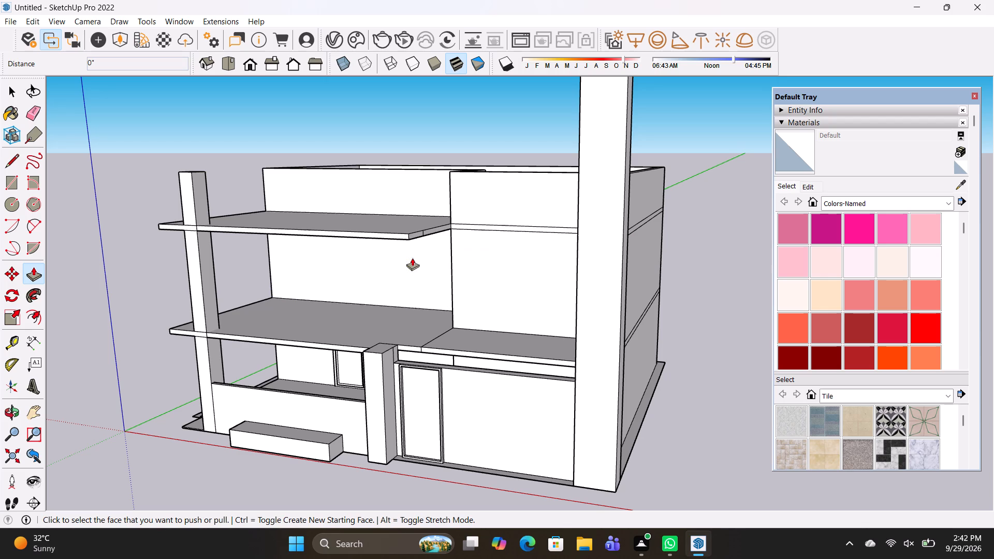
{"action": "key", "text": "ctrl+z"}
Pull the upper slab strip beside the tall post out 9' 7/16" to line up with the upper balcony slab's front edge.
{"action": "left_click", "coordinate": [493, 227]}
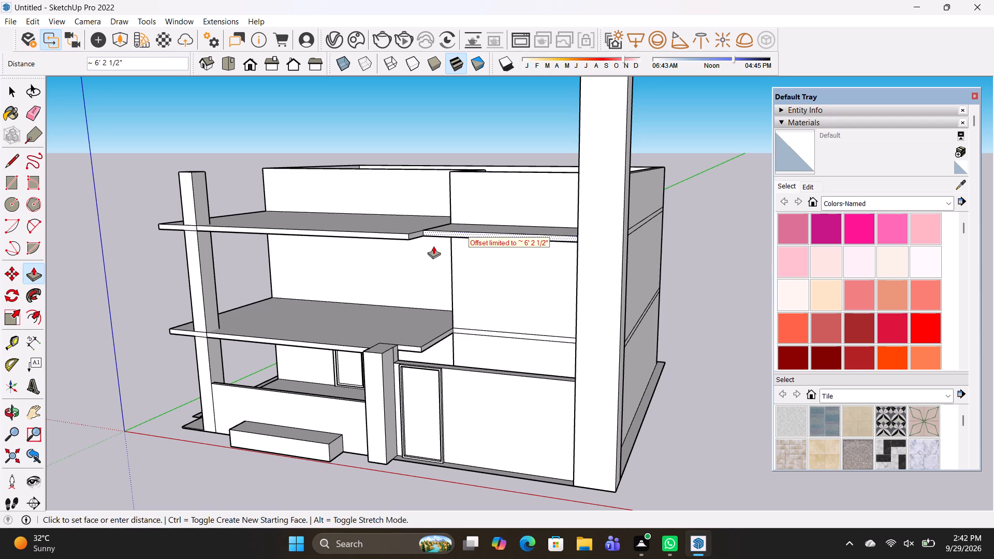
{"action": "left_click", "coordinate": [396, 240]}
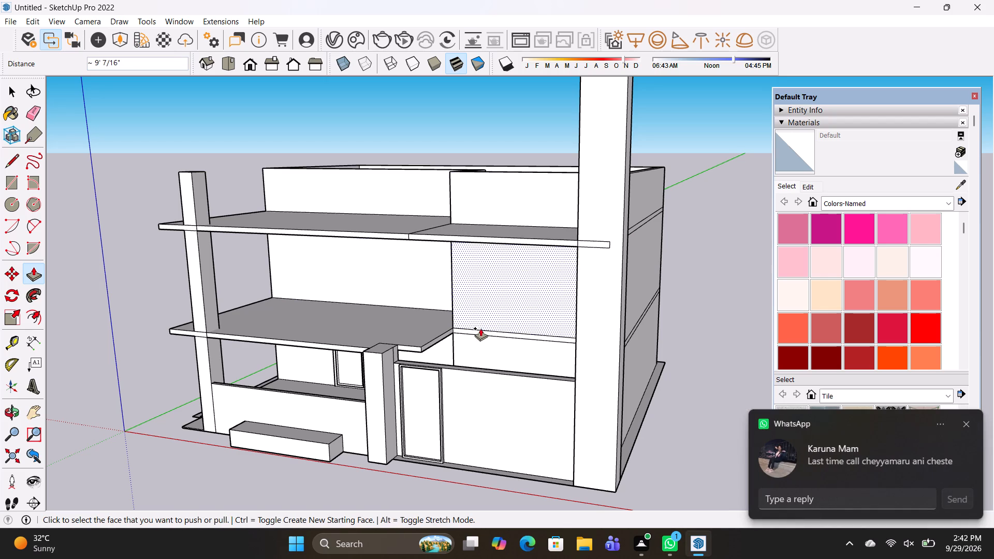
Pull the lower slab strip beside the tall post out 7' 3 1/2" to line up with the lower balcony slab's edge.
{"action": "left_click", "coordinate": [480, 328]}
{"action": "key", "text": "Escape"}
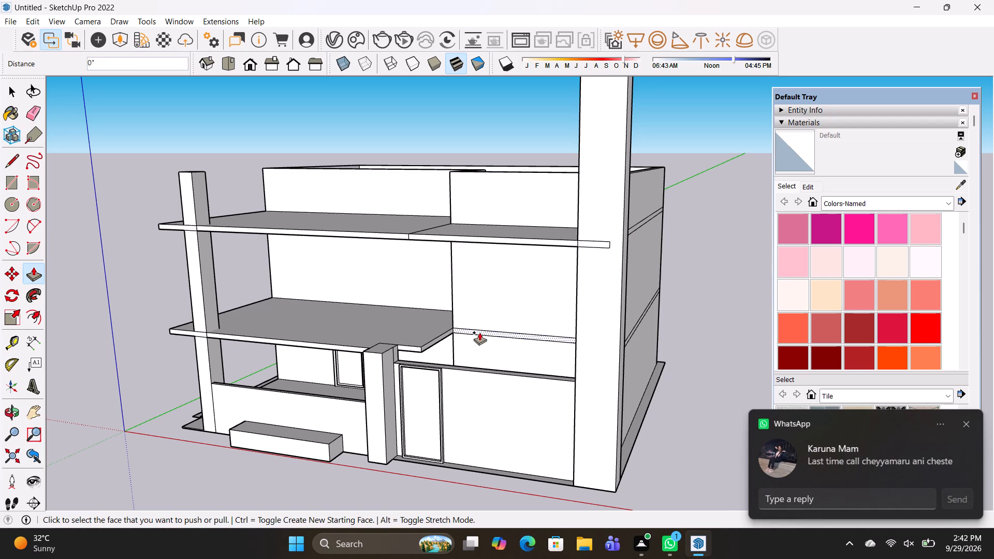
{"action": "left_click", "coordinate": [479, 332]}
{"action": "left_click", "coordinate": [406, 348]}
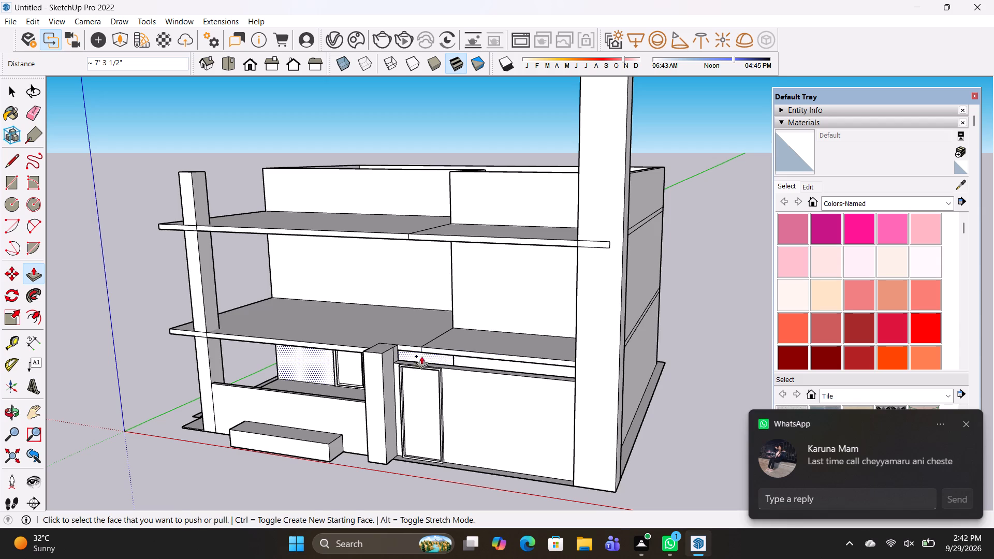
Erase the seam lines between the lower balcony slab and its new extension, on the top and front edge.
{"action": "key", "text": "e"}
{"action": "left_click", "coordinate": [437, 333]}
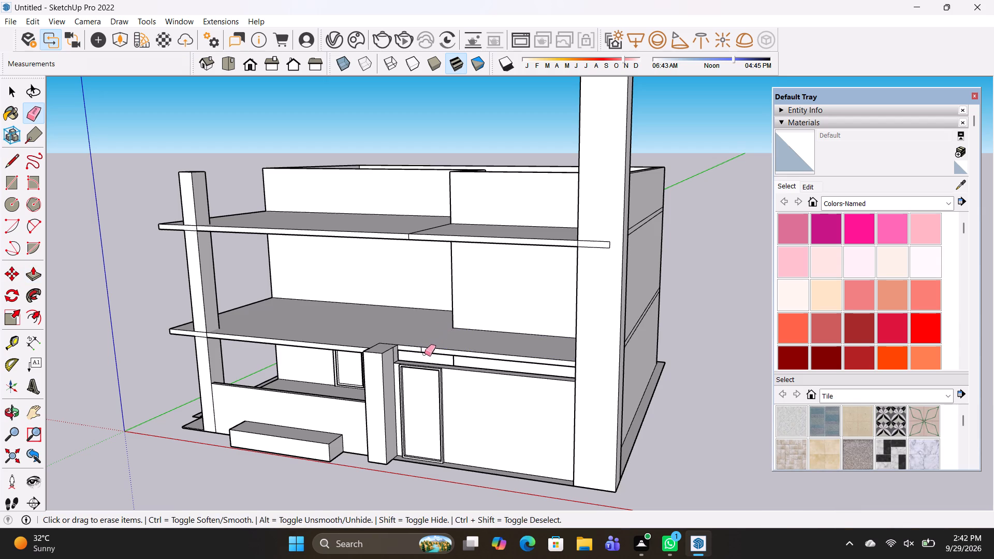
{"action": "scroll", "coordinate": [423, 352], "scroll_direction": "up", "scroll_amount": 8}
{"action": "left_click", "coordinate": [417, 349]}
{"action": "scroll", "coordinate": [427, 322], "scroll_direction": "down", "scroll_amount": 8}
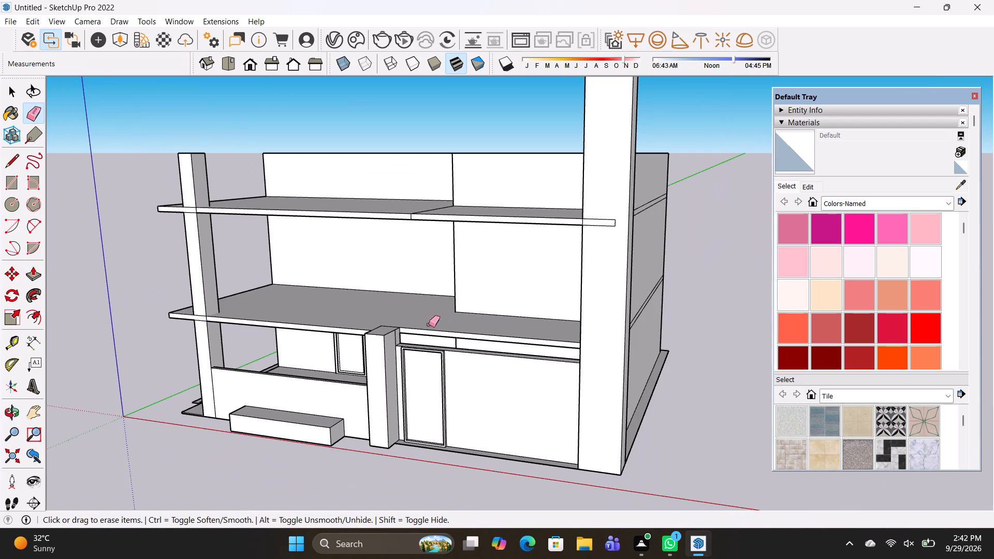
Erase the seam lines between the upper balcony slab and its new extension, on the front edge and top face.
{"action": "scroll", "coordinate": [412, 222], "scroll_direction": "up", "scroll_amount": 8}
{"action": "left_click", "coordinate": [409, 205]}
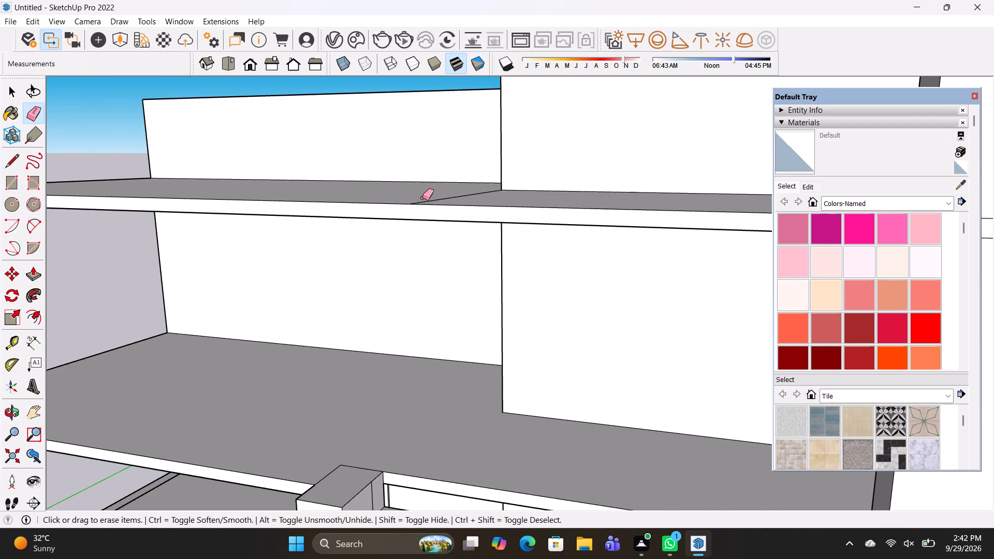
{"action": "left_click", "coordinate": [423, 199]}
{"action": "scroll", "coordinate": [472, 219], "scroll_direction": "down", "scroll_amount": 4}
{"action": "left_click_drag", "start_coordinate": [480, 204], "coordinate": [478, 199]}
{"action": "scroll", "coordinate": [495, 244], "scroll_direction": "down", "scroll_amount": 4}
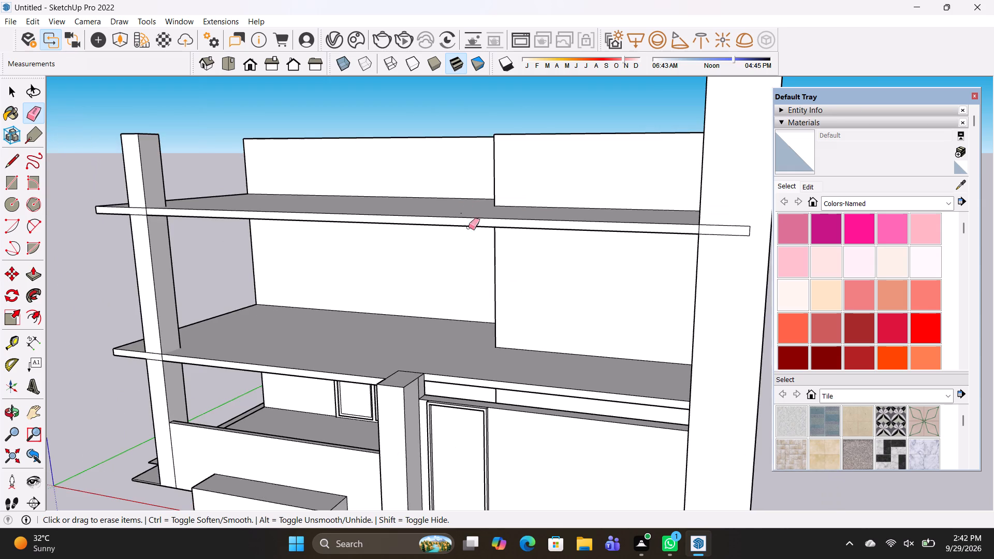
{"action": "scroll", "coordinate": [458, 204], "scroll_direction": "up", "scroll_amount": 5}
{"action": "middle_click_drag", "start_coordinate": [470, 228], "coordinate": [477, 293]}
{"action": "scroll", "coordinate": [483, 295], "scroll_direction": "up", "scroll_amount": 4}
{"action": "left_click_drag", "start_coordinate": [480, 344], "coordinate": [485, 339]}
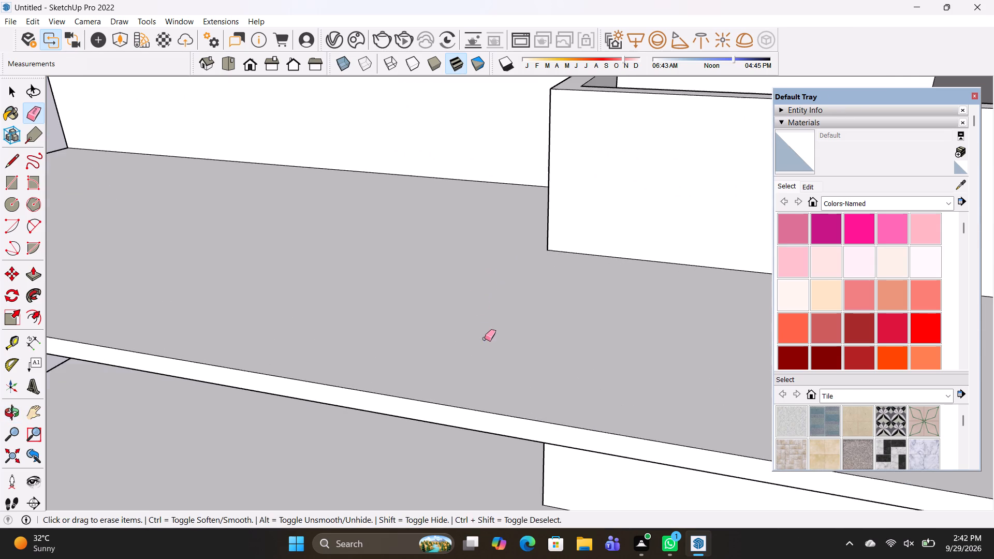
{"action": "left_click_drag", "start_coordinate": [485, 339], "coordinate": [485, 336]}
{"action": "scroll", "coordinate": [487, 321], "scroll_direction": "down", "scroll_amount": 12}
{"action": "scroll", "coordinate": [580, 337], "scroll_direction": "down", "scroll_amount": 3}
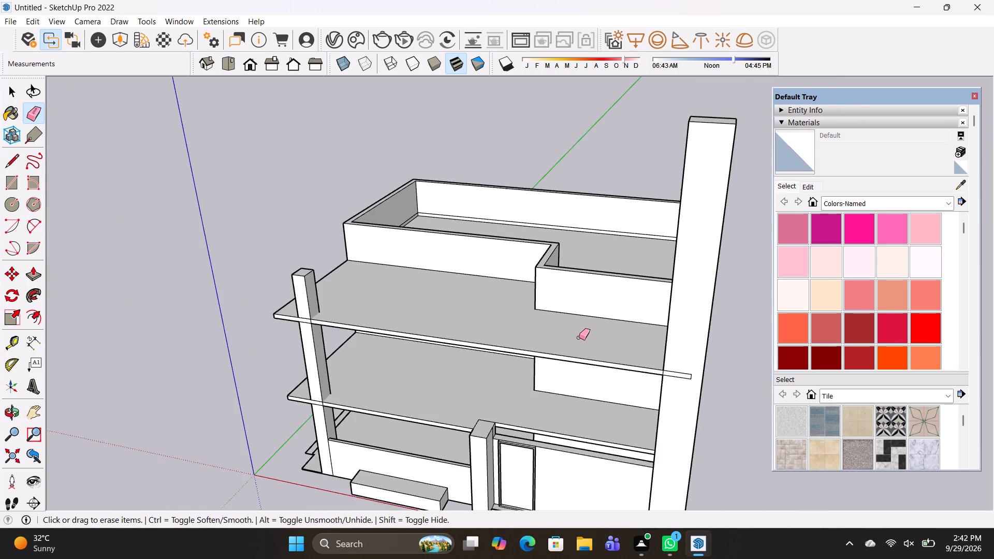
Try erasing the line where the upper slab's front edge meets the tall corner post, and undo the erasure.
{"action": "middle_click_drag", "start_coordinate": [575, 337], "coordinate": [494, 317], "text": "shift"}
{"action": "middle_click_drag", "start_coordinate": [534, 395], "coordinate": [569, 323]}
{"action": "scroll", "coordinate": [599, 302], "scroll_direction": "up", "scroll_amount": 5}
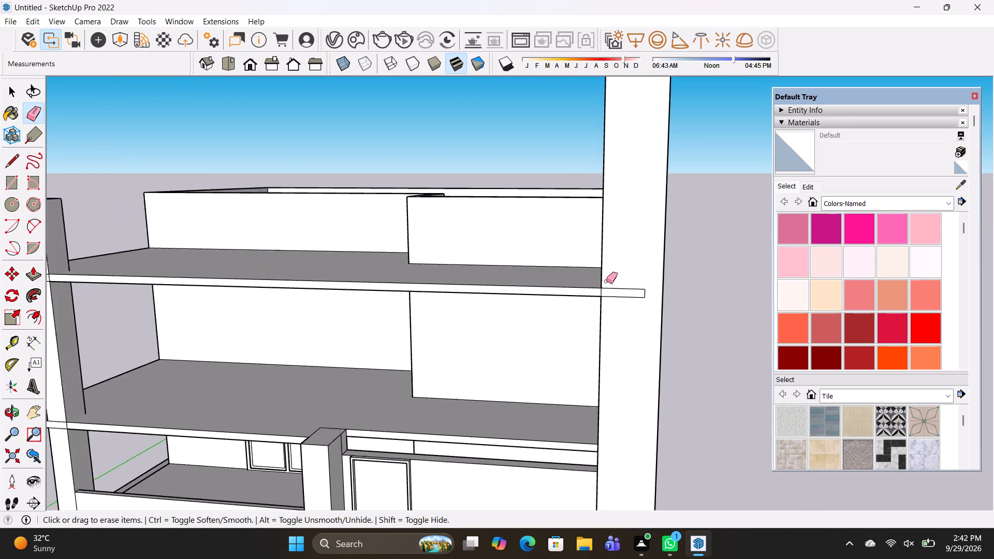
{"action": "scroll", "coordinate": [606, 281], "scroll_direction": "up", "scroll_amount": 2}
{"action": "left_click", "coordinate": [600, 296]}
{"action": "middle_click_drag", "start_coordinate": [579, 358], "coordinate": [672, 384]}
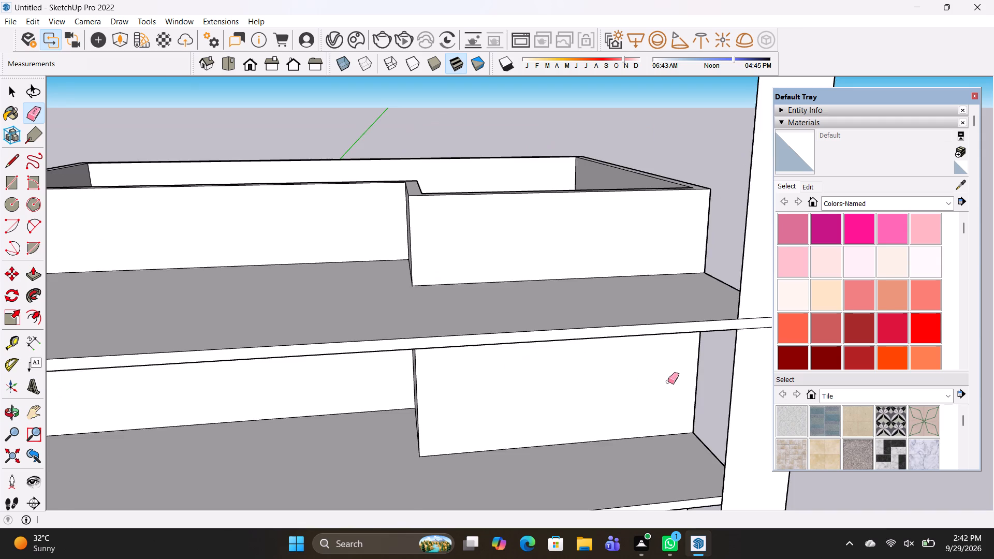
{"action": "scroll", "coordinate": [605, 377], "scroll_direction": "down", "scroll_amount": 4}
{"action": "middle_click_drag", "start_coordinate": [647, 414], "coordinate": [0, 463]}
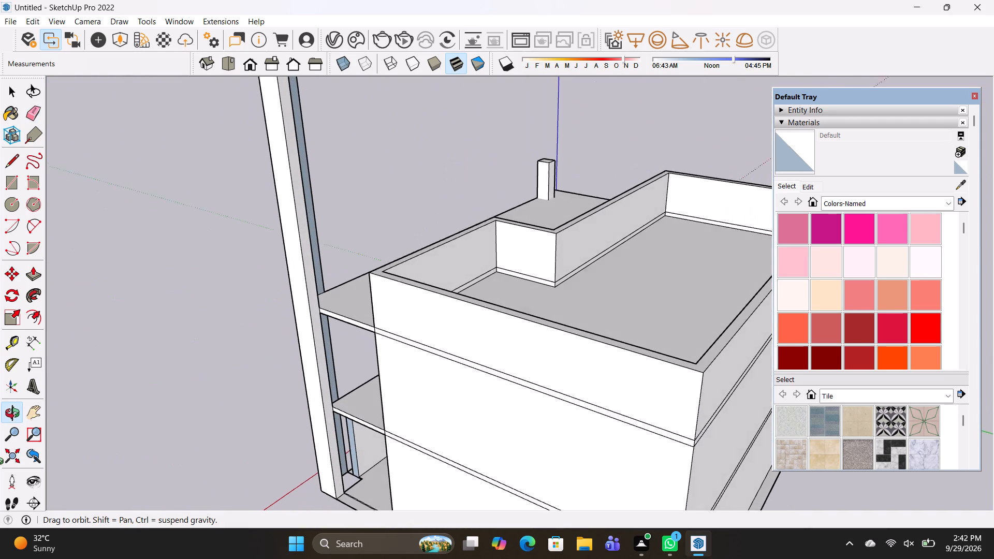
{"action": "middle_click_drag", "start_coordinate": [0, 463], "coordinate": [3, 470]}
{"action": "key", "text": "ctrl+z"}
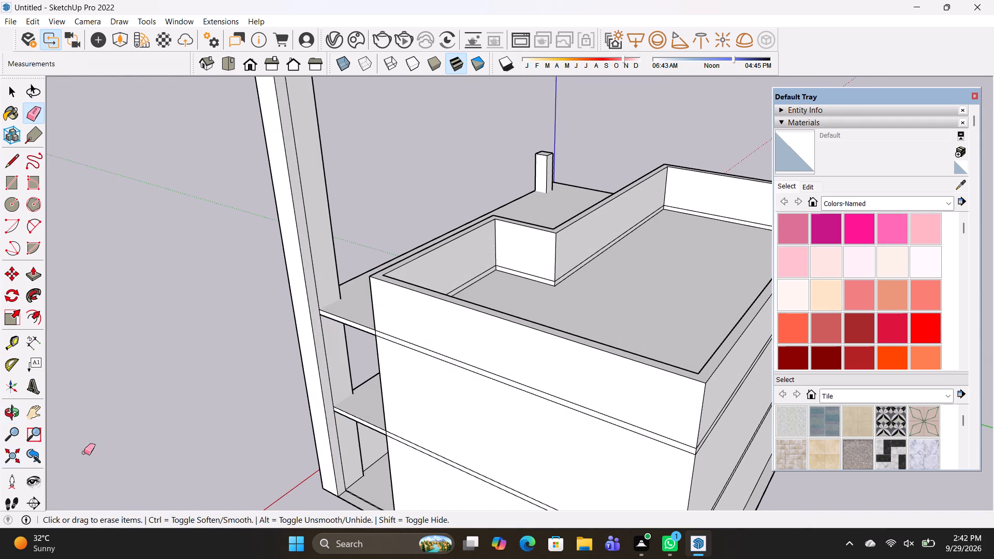
Erase the leftover vertical lines on the tall corner post beneath the upper and lower slabs.
{"action": "middle_click_drag", "start_coordinate": [194, 463], "coordinate": [761, 467]}
{"action": "middle_click_drag", "start_coordinate": [761, 466], "coordinate": [0, 529]}
{"action": "middle_click_drag", "start_coordinate": [0, 529], "coordinate": [3, 521]}
{"action": "scroll", "coordinate": [280, 143], "scroll_direction": "up", "scroll_amount": 1}
{"action": "left_click", "coordinate": [277, 134]}
{"action": "middle_click_drag", "start_coordinate": [271, 270], "coordinate": [374, 199]}
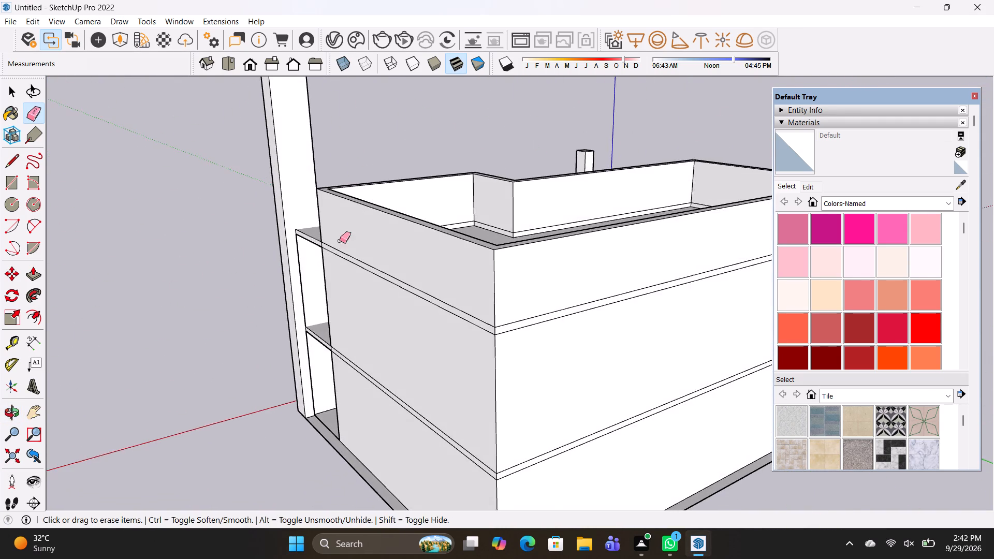
{"action": "scroll", "coordinate": [329, 255], "scroll_direction": "up", "scroll_amount": 2}
{"action": "left_click", "coordinate": [296, 278]}
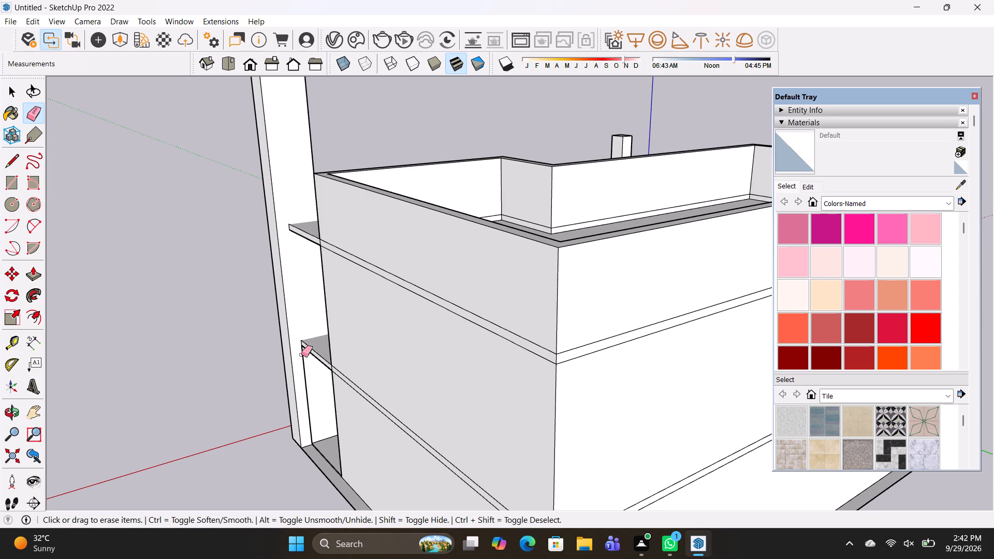
{"action": "left_click_drag", "start_coordinate": [302, 366], "coordinate": [308, 369]}
Examine the building front, the joined balcony slabs and both posts from several angles.
{"action": "scroll", "coordinate": [302, 374], "scroll_direction": "down", "scroll_amount": 4}
{"action": "middle_click_drag", "start_coordinate": [285, 396], "coordinate": [718, 398]}
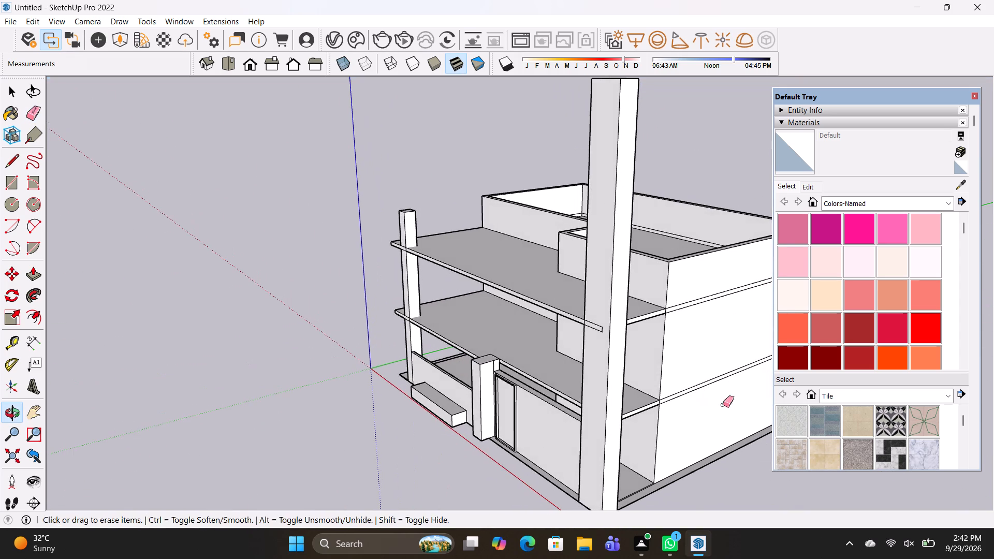
{"action": "middle_click_drag", "start_coordinate": [410, 423], "coordinate": [375, 399], "text": "shift"}
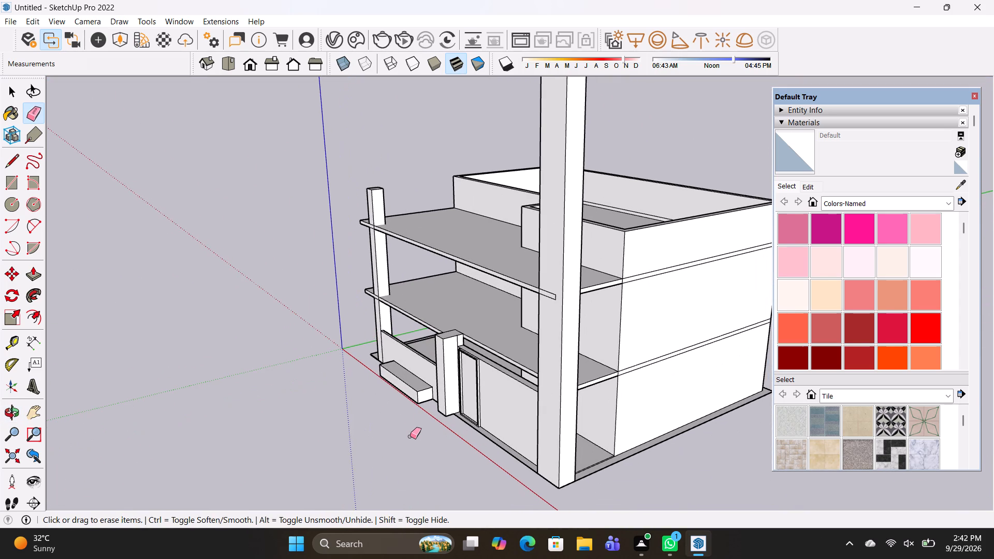
{"action": "middle_click_drag", "start_coordinate": [351, 411], "coordinate": [410, 369]}
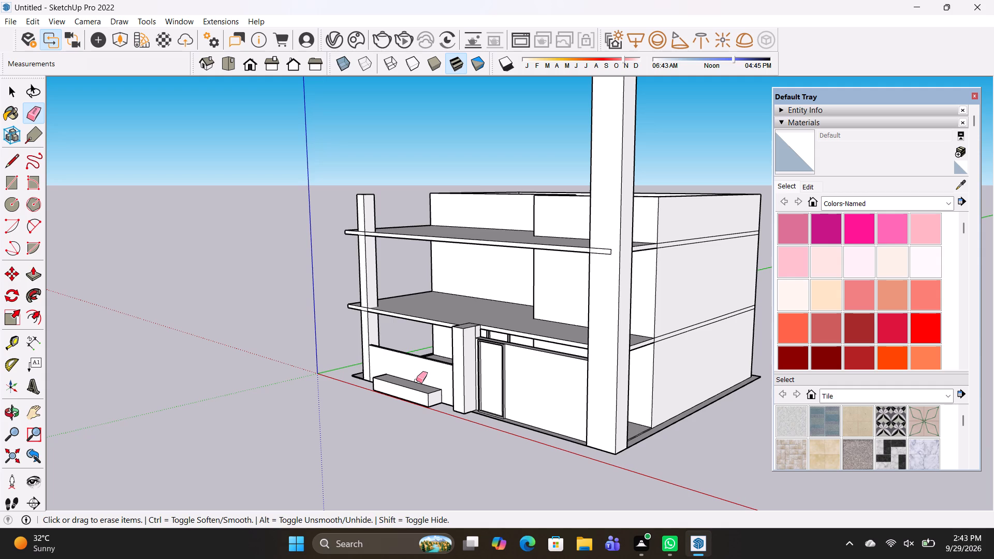
{"action": "middle_click_drag", "start_coordinate": [290, 405], "coordinate": [407, 416]}
{"action": "key", "text": "space"}
{"action": "scroll", "coordinate": [423, 431], "scroll_direction": "up", "scroll_amount": 2}
{"action": "scroll", "coordinate": [391, 390], "scroll_direction": "up", "scroll_amount": 1}
{"action": "middle_click_drag", "start_coordinate": [412, 392], "coordinate": [375, 395], "text": "shift"}
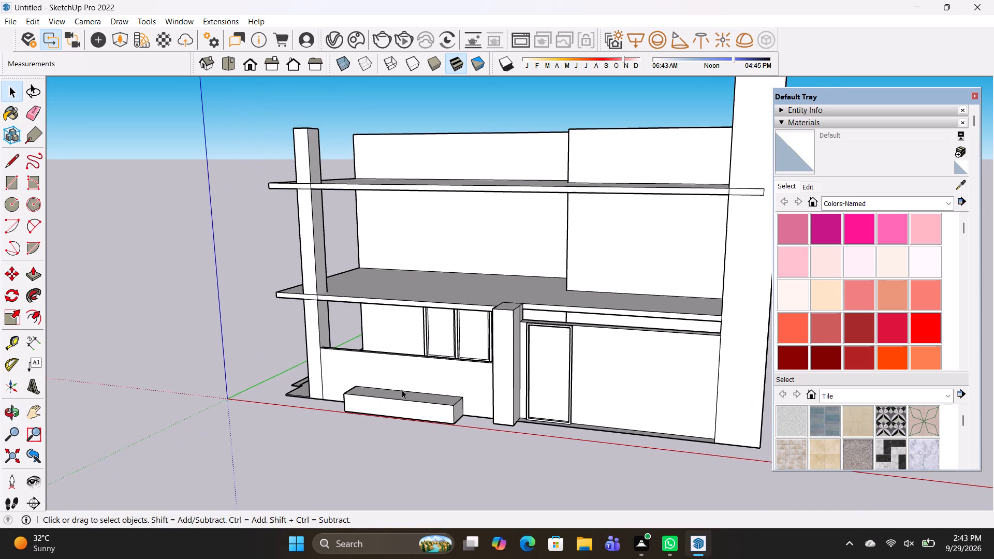
{"action": "middle_click_drag", "start_coordinate": [518, 314], "coordinate": [618, 413]}
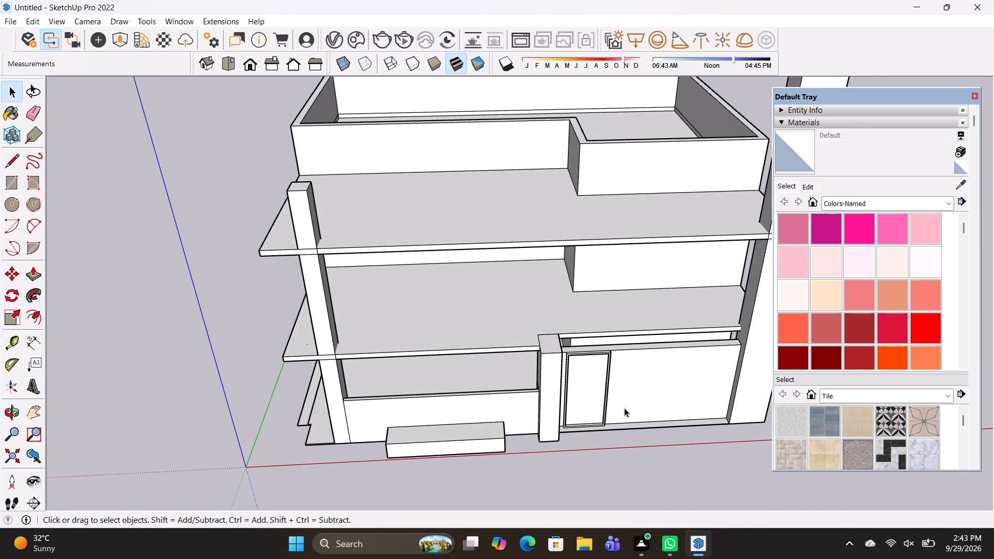
{"action": "middle_click_drag", "start_coordinate": [651, 388], "coordinate": [578, 440]}
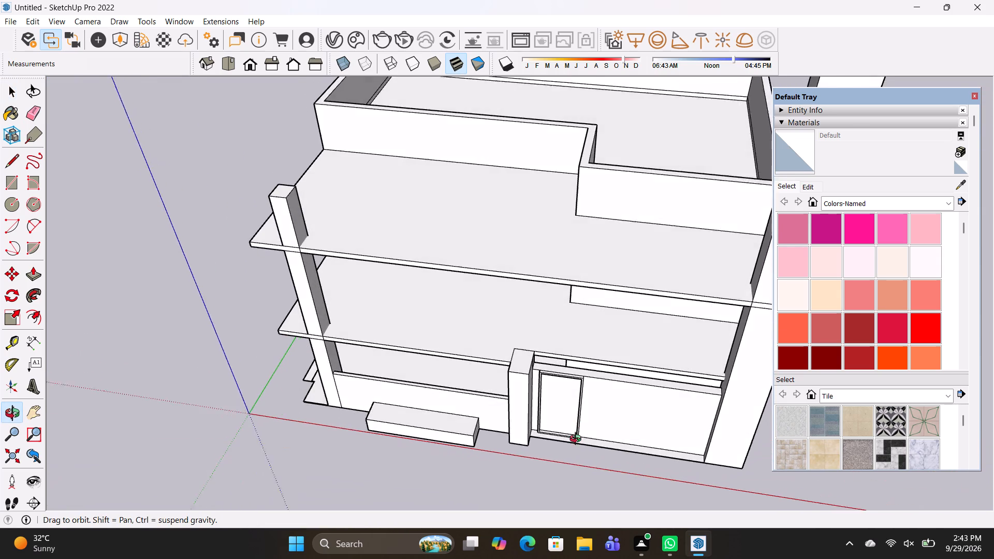
{"action": "middle_click_drag", "start_coordinate": [578, 440], "coordinate": [576, 443]}
{"action": "scroll", "coordinate": [600, 340], "scroll_direction": "up", "scroll_amount": 2}
{"action": "middle_click_drag", "start_coordinate": [612, 354], "coordinate": [591, 371], "text": "shift"}
{"action": "middle_click_drag", "start_coordinate": [596, 376], "coordinate": [618, 408]}
Select the lower balcony slab's top face and place a guide 6" from its front edge, between the corner post and short pillar.
{"action": "left_click", "coordinate": [530, 364]}
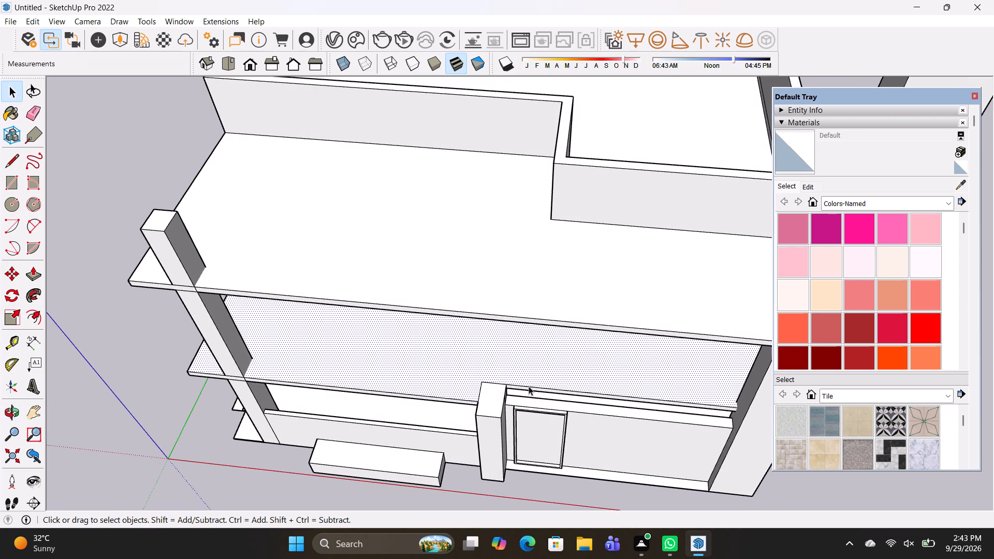
{"action": "key", "text": "t"}
{"action": "scroll", "coordinate": [437, 385], "scroll_direction": "up", "scroll_amount": 2}
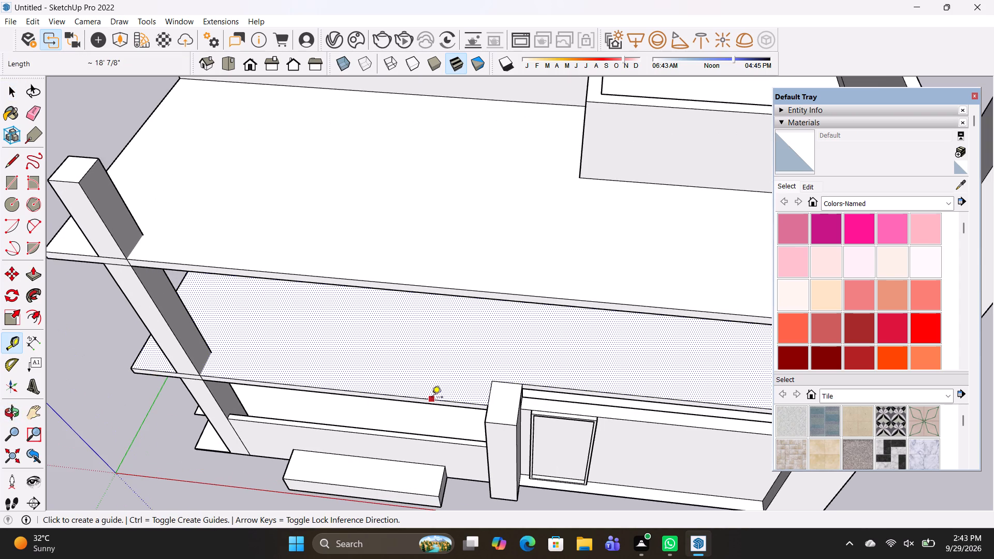
{"action": "left_click", "coordinate": [432, 398]}
{"action": "type", "text": "6\""}
{"action": "key", "text": "Return"}
Place guides 6" from the lower slab's recessed front edge beyond the short pillar and 6" from the step edge beside that pillar.
{"action": "scroll", "coordinate": [444, 408], "scroll_direction": "up", "scroll_amount": 4}
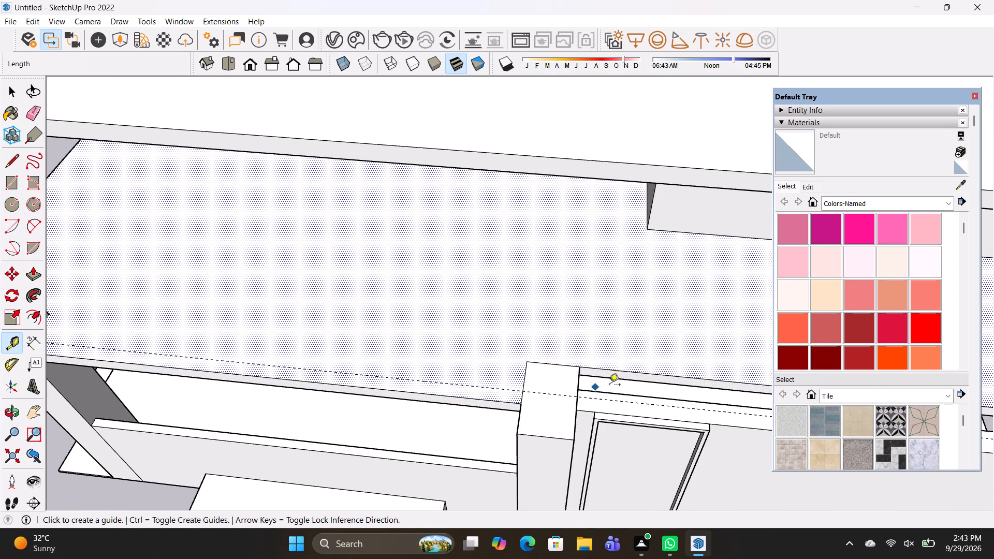
{"action": "left_click", "coordinate": [644, 372]}
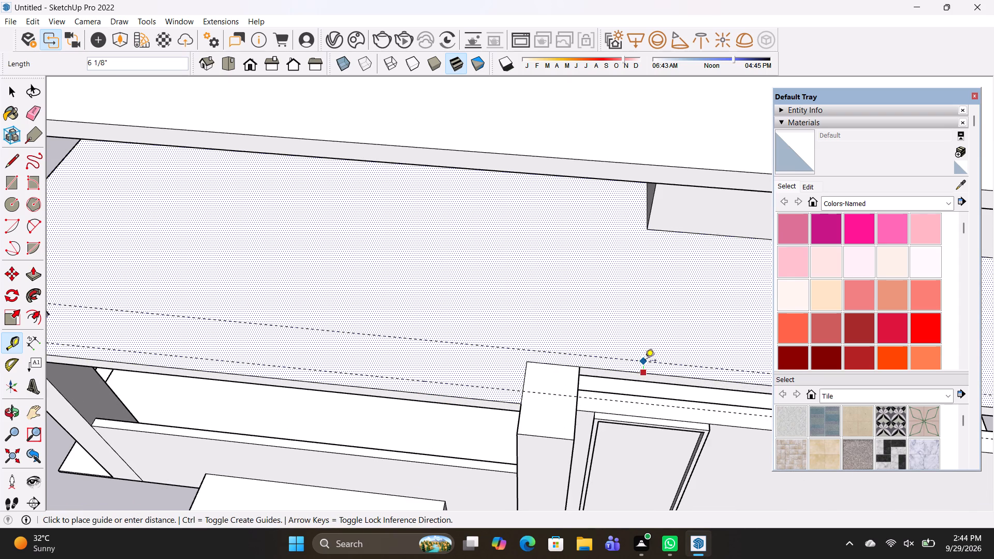
{"action": "type", "text": "6\""}
{"action": "key", "text": "Return"}
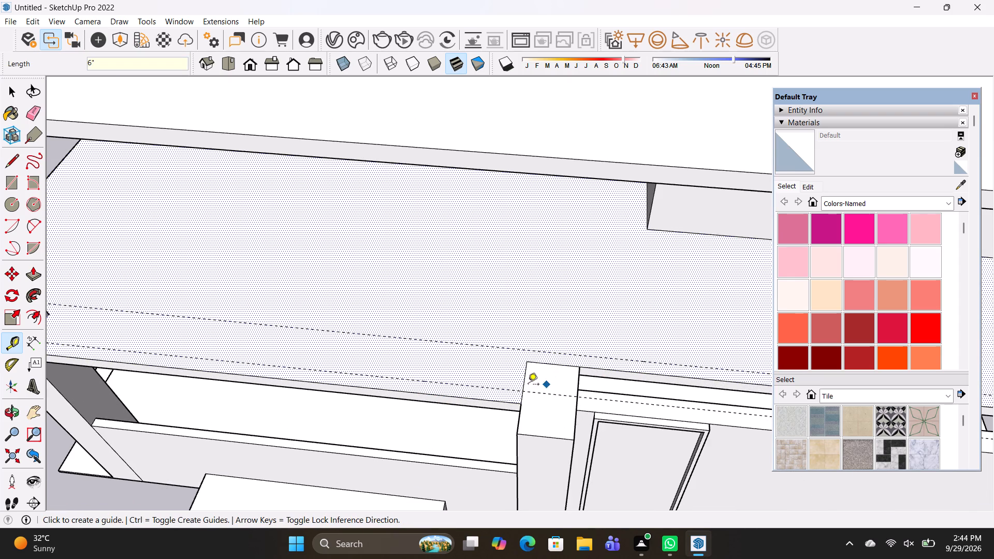
{"action": "left_click", "coordinate": [524, 379]}
{"action": "type", "text": "6\""}
{"action": "key", "text": "Return"}
Place a guide 6" in from the lower slab's side edge at the corner post end.
{"action": "scroll", "coordinate": [507, 381], "scroll_direction": "down", "scroll_amount": 4}
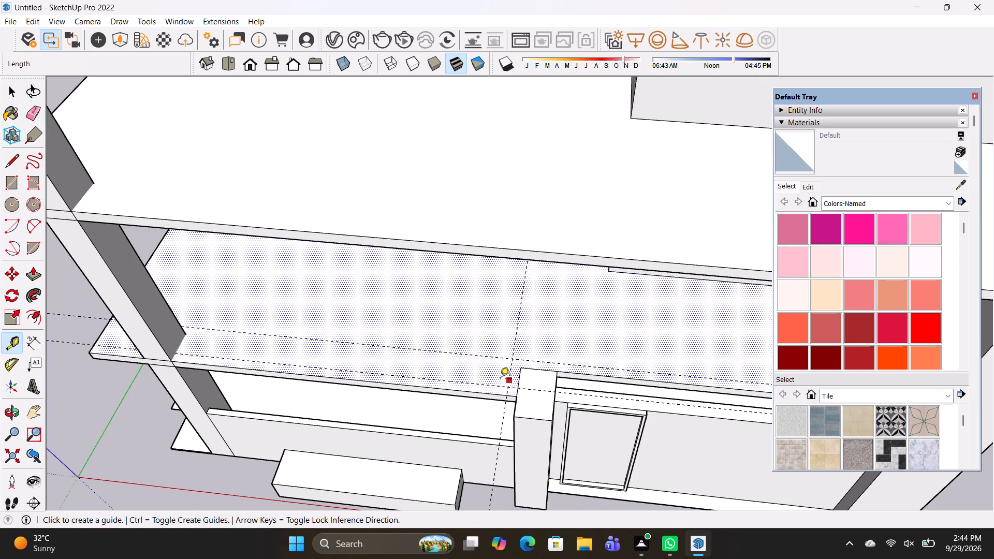
{"action": "middle_click_drag", "start_coordinate": [575, 375], "coordinate": [676, 376], "text": "shift"}
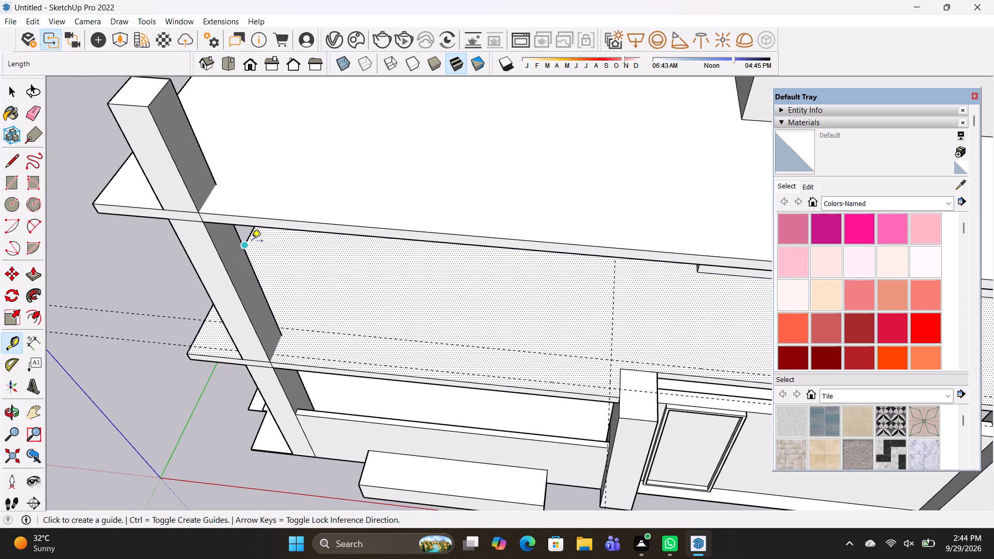
{"action": "left_click", "coordinate": [251, 240]}
{"action": "type", "text": "6\""}
{"action": "key", "text": "Return"}
Draw lines along the lower slab's guides, about 15' 6 1/8" along the side edge and about 2' 5 5/16" along the front to the corner post.
{"action": "scroll", "coordinate": [295, 258], "scroll_direction": "down", "scroll_amount": 4}
{"action": "middle_click_drag", "start_coordinate": [310, 318], "coordinate": [502, 185]}
{"action": "key", "text": "l"}
{"action": "scroll", "coordinate": [163, 200], "scroll_direction": "up", "scroll_amount": 7}
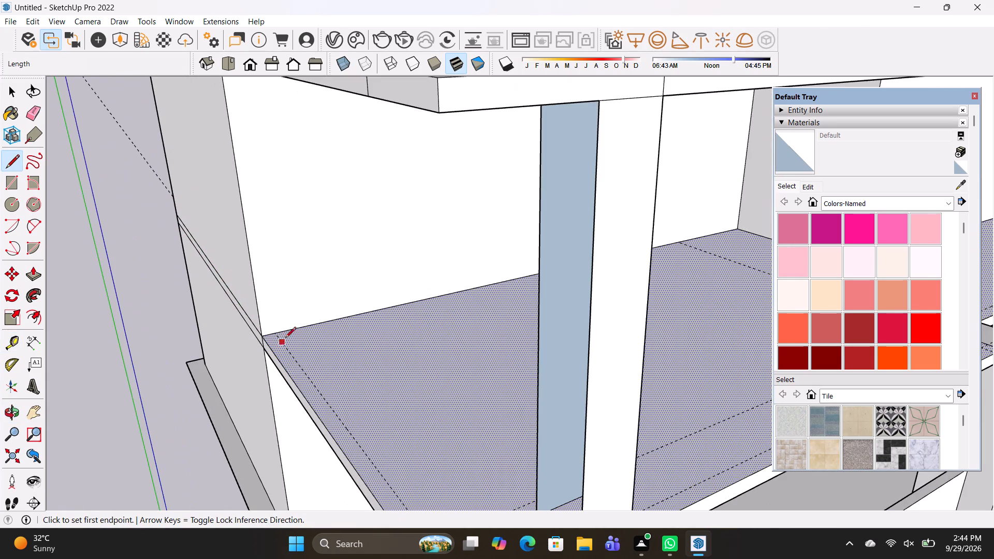
{"action": "left_click", "coordinate": [275, 331]}
{"action": "scroll", "coordinate": [327, 391], "scroll_direction": "down", "scroll_amount": 4}
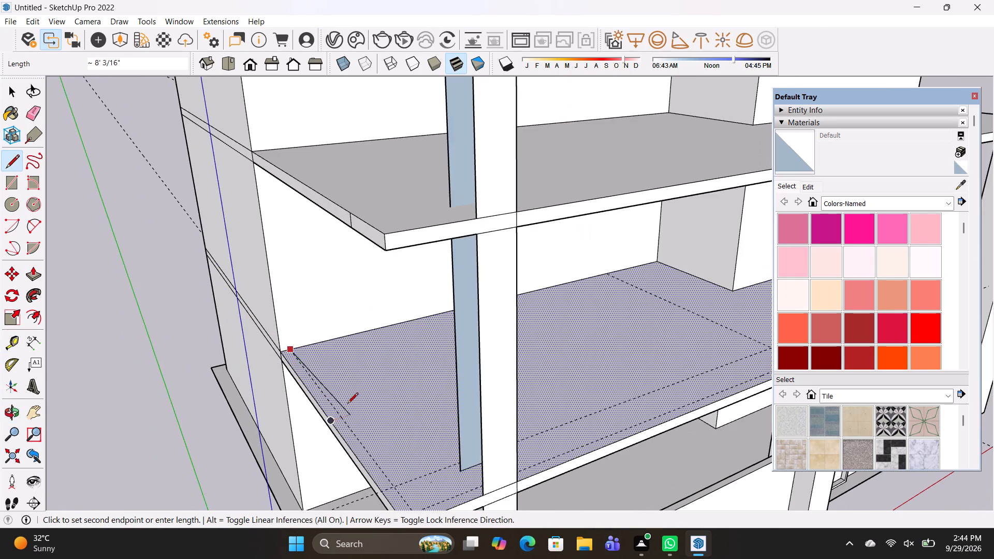
{"action": "middle_click_drag", "start_coordinate": [347, 404], "coordinate": [285, 282], "text": "shift"}
{"action": "scroll", "coordinate": [341, 336], "scroll_direction": "up", "scroll_amount": 4}
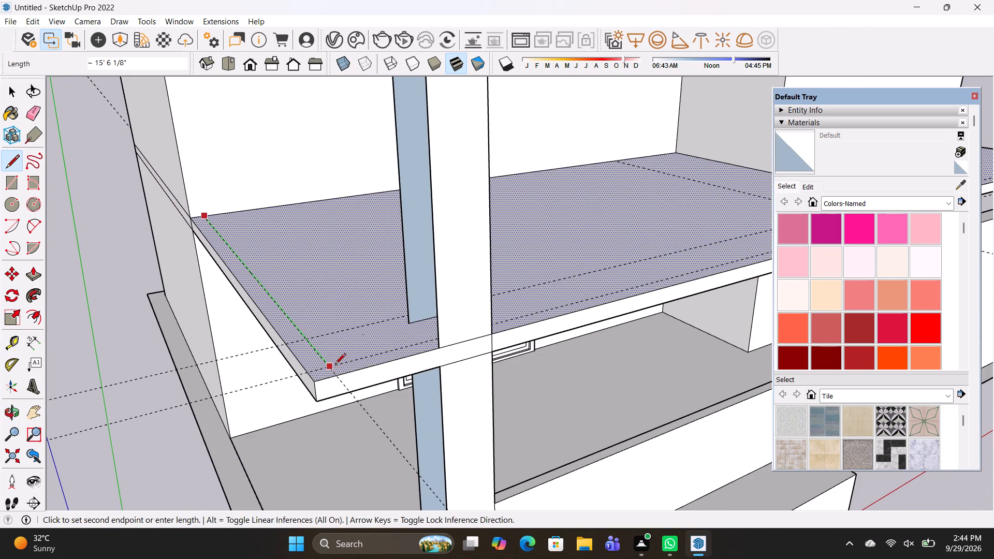
{"action": "left_click", "coordinate": [335, 367]}
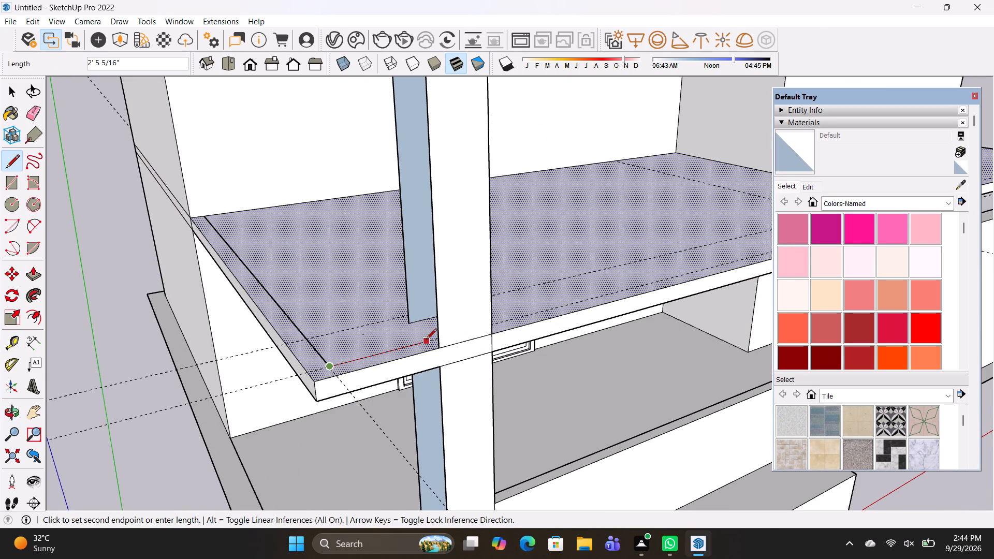
{"action": "left_click", "coordinate": [429, 340]}
{"action": "key", "text": "space"}
Close the open side of the corner post with a full-height rectangle from its top corner to its base.
{"action": "middle_click_drag", "start_coordinate": [462, 370], "coordinate": [463, 359]}
{"action": "middle_click_drag", "start_coordinate": [464, 363], "coordinate": [455, 218], "text": "shift"}
{"action": "key", "text": "l"}
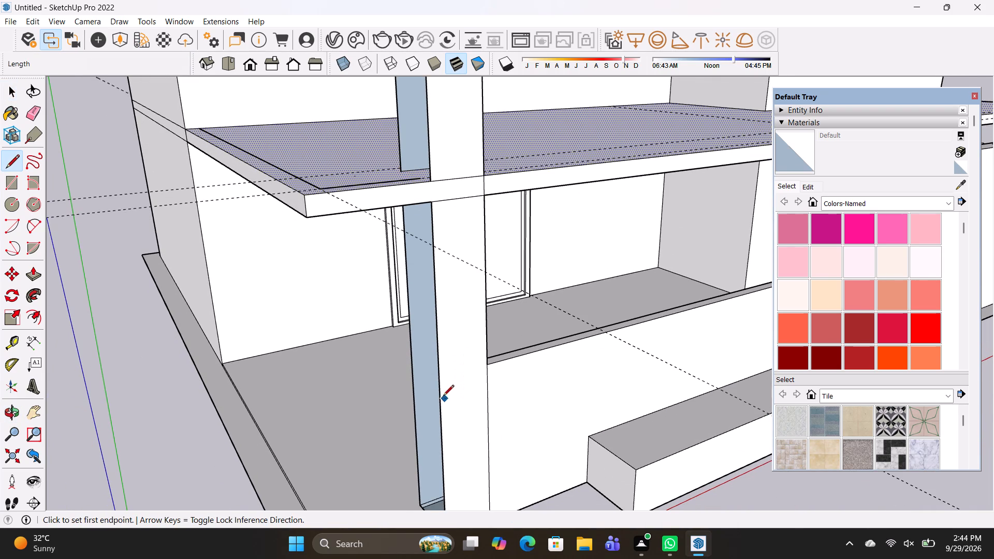
{"action": "left_click", "coordinate": [440, 391]}
{"action": "left_click", "coordinate": [436, 376]}
{"action": "middle_click_drag", "start_coordinate": [436, 383], "coordinate": [534, 381]}
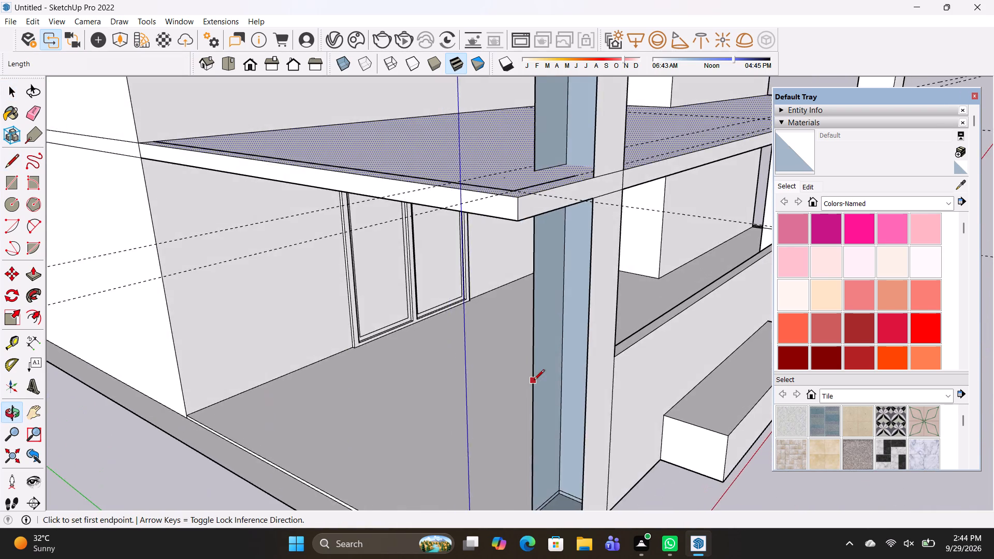
{"action": "scroll", "coordinate": [533, 380], "scroll_direction": "down", "scroll_amount": 12}
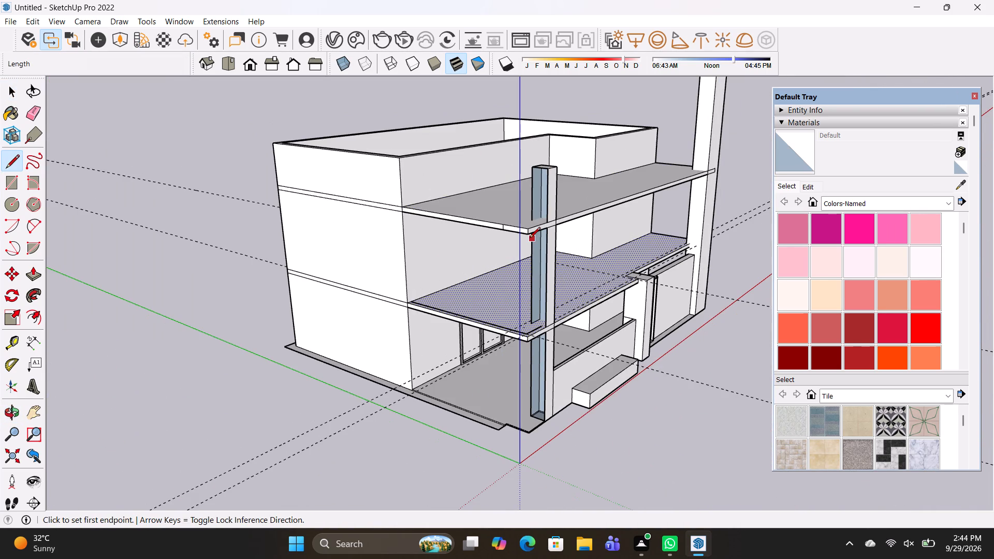
{"action": "key", "text": "r"}
{"action": "left_click", "coordinate": [531, 167]}
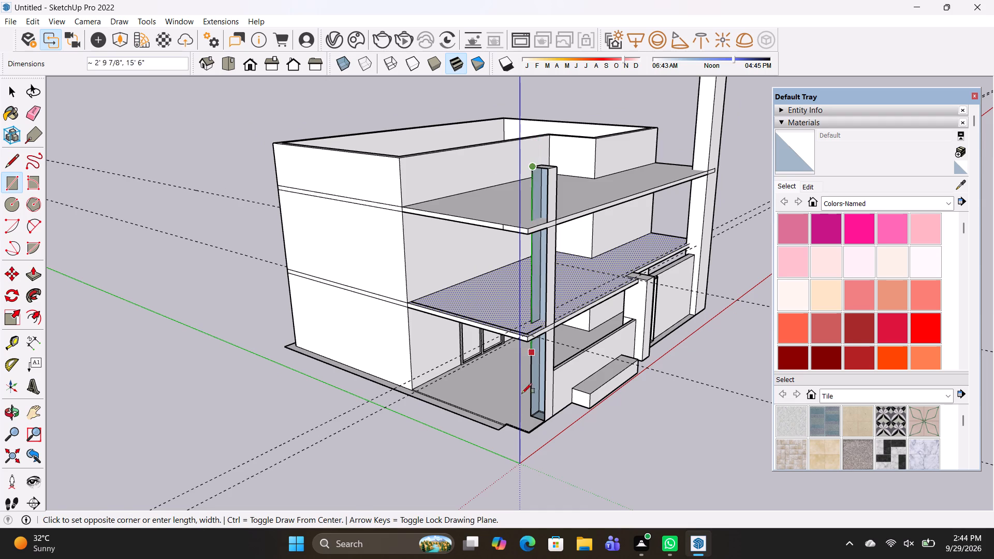
{"action": "scroll", "coordinate": [542, 420], "scroll_direction": "up", "scroll_amount": 2}
{"action": "left_click", "coordinate": [542, 420]}
Draw a rectangle about 17' 6 7/8" by 1' 8 15/16" on the lower slab, from the corner post to the guide intersection beside the short pillar.
{"action": "middle_click_drag", "start_coordinate": [549, 416], "coordinate": [426, 495]}
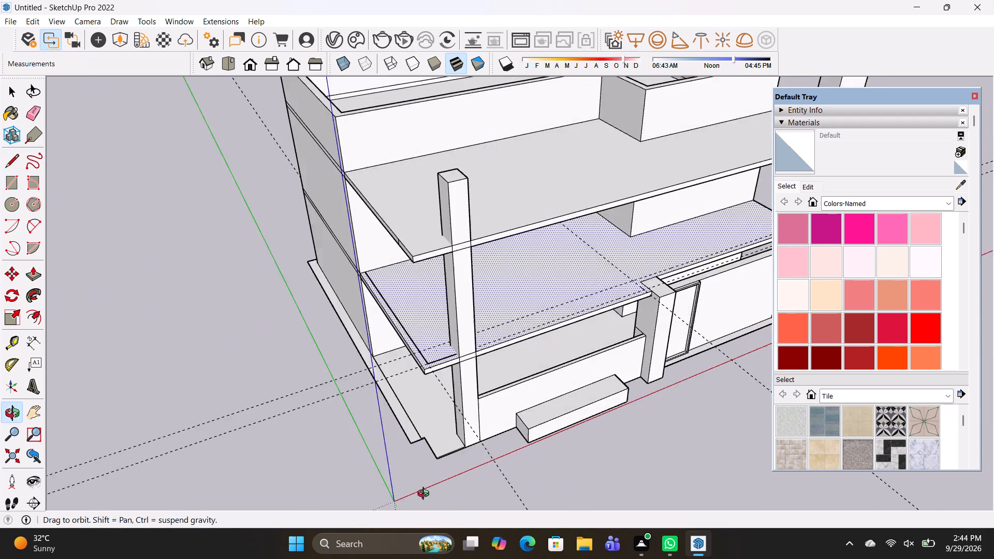
{"action": "middle_click_drag", "start_coordinate": [426, 495], "coordinate": [412, 497]}
{"action": "scroll", "coordinate": [407, 402], "scroll_direction": "up", "scroll_amount": 6}
{"action": "scroll", "coordinate": [466, 301], "scroll_direction": "up", "scroll_amount": 3}
{"action": "middle_click", "coordinate": [498, 318]}
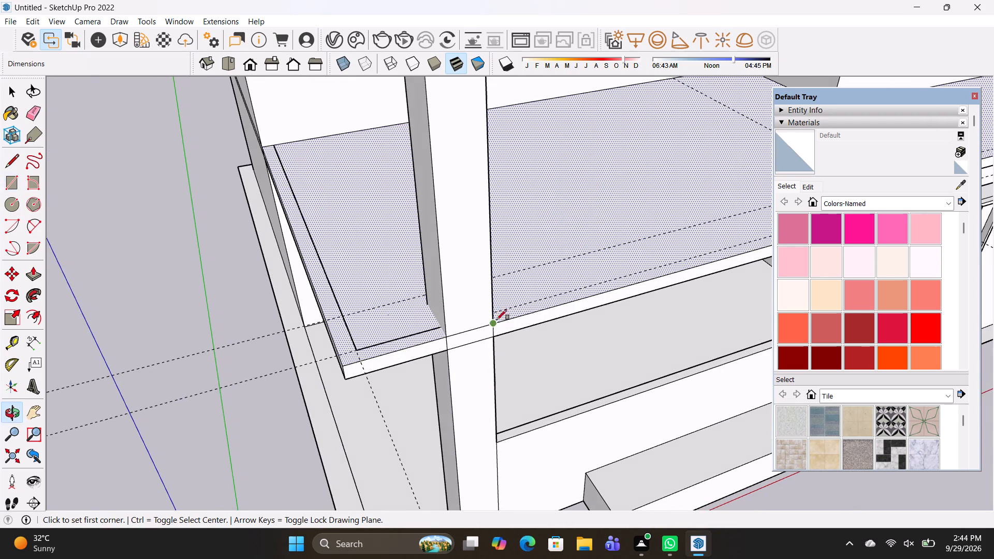
{"action": "middle_click_drag", "start_coordinate": [394, 334], "coordinate": [461, 333]}
{"action": "scroll", "coordinate": [501, 330], "scroll_direction": "up", "scroll_amount": 3}
{"action": "middle_click_drag", "start_coordinate": [627, 325], "coordinate": [618, 331]}
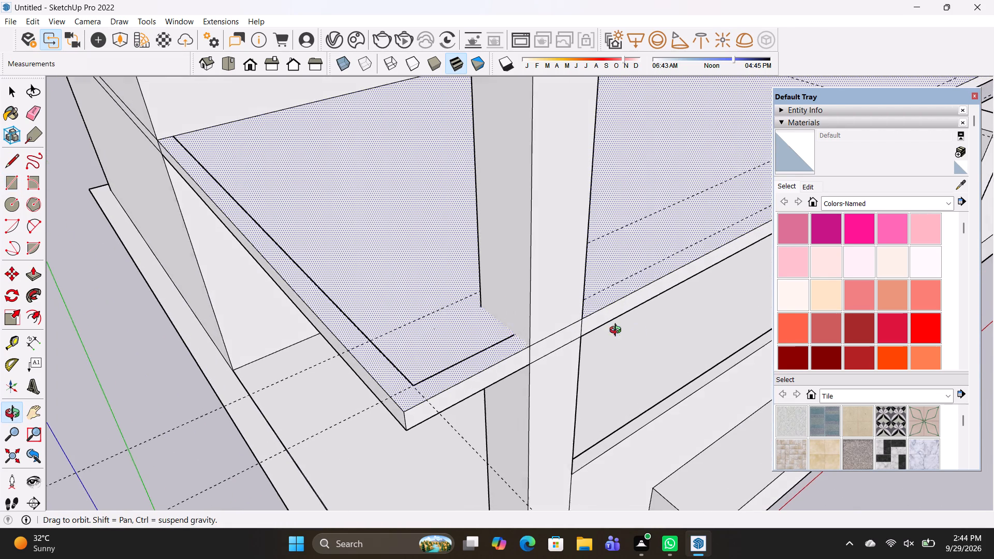
{"action": "middle_click_drag", "start_coordinate": [618, 331], "coordinate": [424, 352]}
{"action": "left_click", "coordinate": [264, 302]}
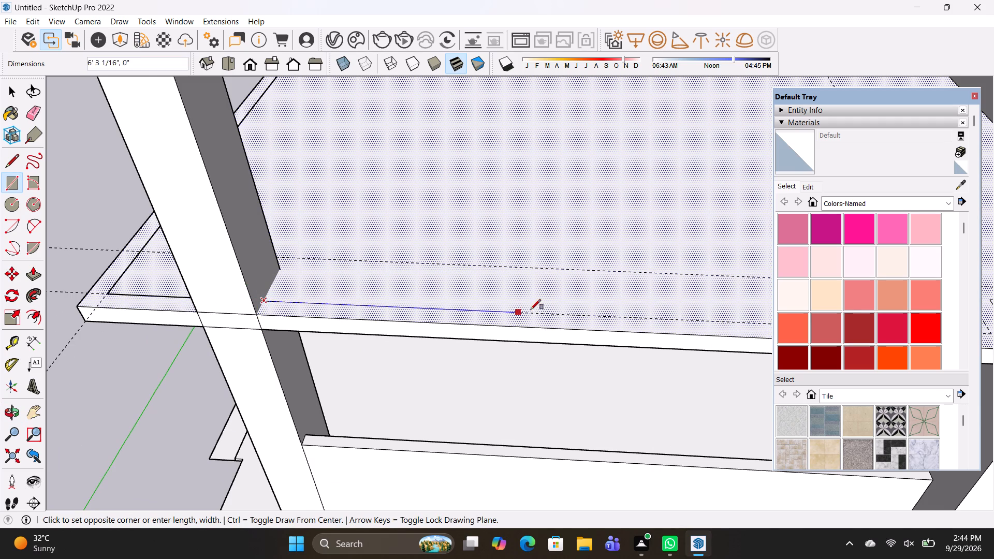
{"action": "scroll", "coordinate": [575, 306], "scroll_direction": "down", "scroll_amount": 6}
{"action": "middle_click_drag", "start_coordinate": [583, 316], "coordinate": [353, 351], "text": "shift"}
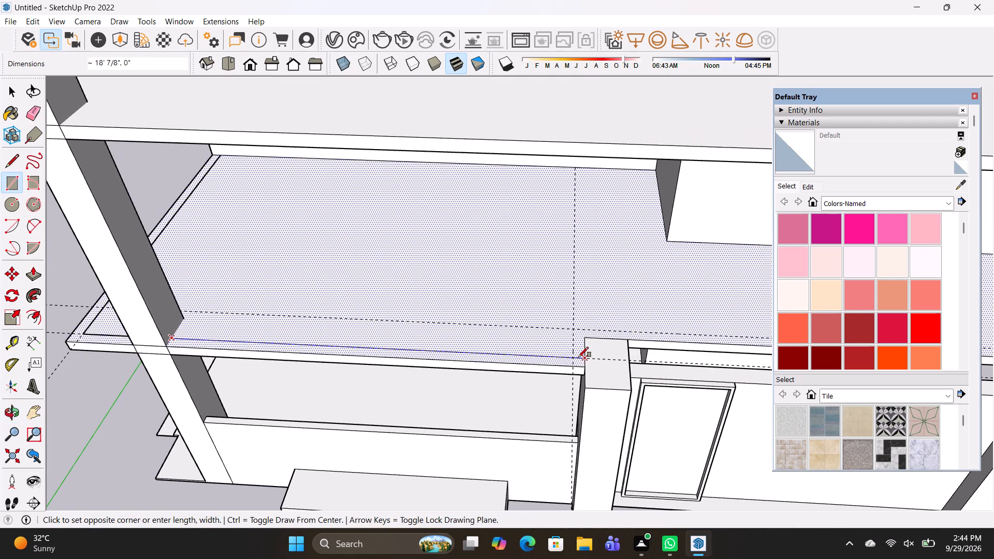
{"action": "left_click", "coordinate": [573, 355]}
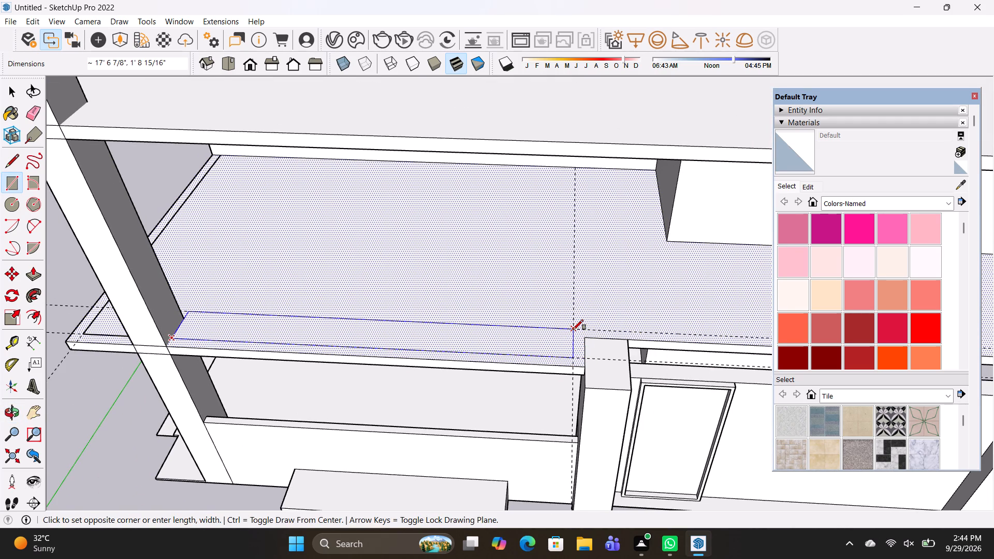
{"action": "left_click", "coordinate": [573, 330]}
Draw a thin rectangle along the recessed front guide, from the far tall post to the guide intersection beside the short pillar.
{"action": "scroll", "coordinate": [651, 332], "scroll_direction": "down", "scroll_amount": 3}
{"action": "middle_click_drag", "start_coordinate": [651, 332], "coordinate": [440, 376]}
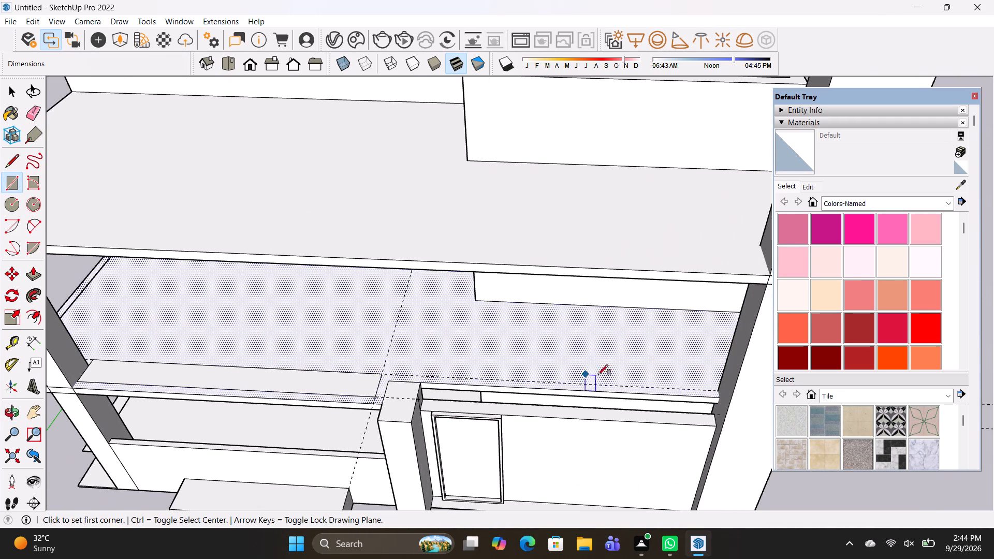
{"action": "left_click", "coordinate": [721, 389]}
{"action": "left_click", "coordinate": [719, 389]}
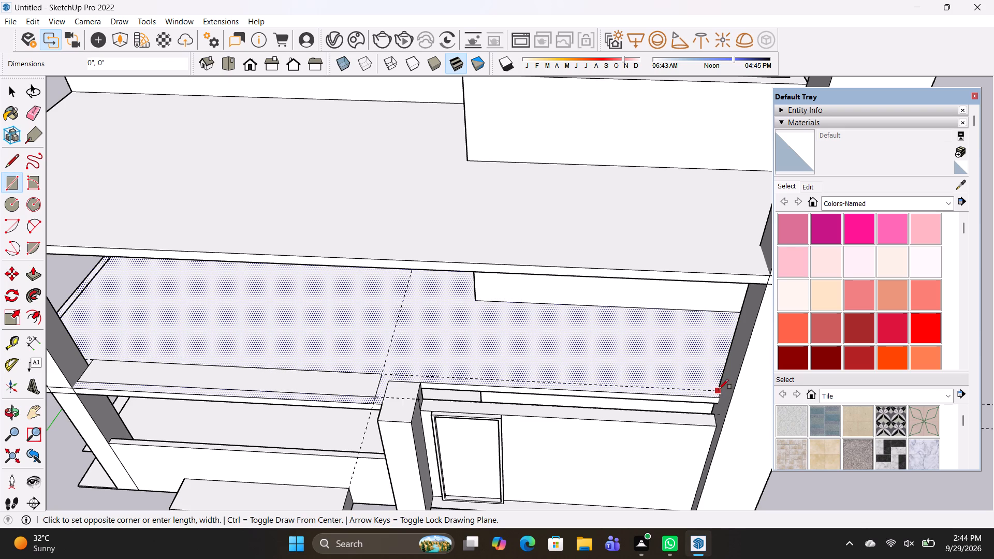
{"action": "left_click", "coordinate": [383, 372]}
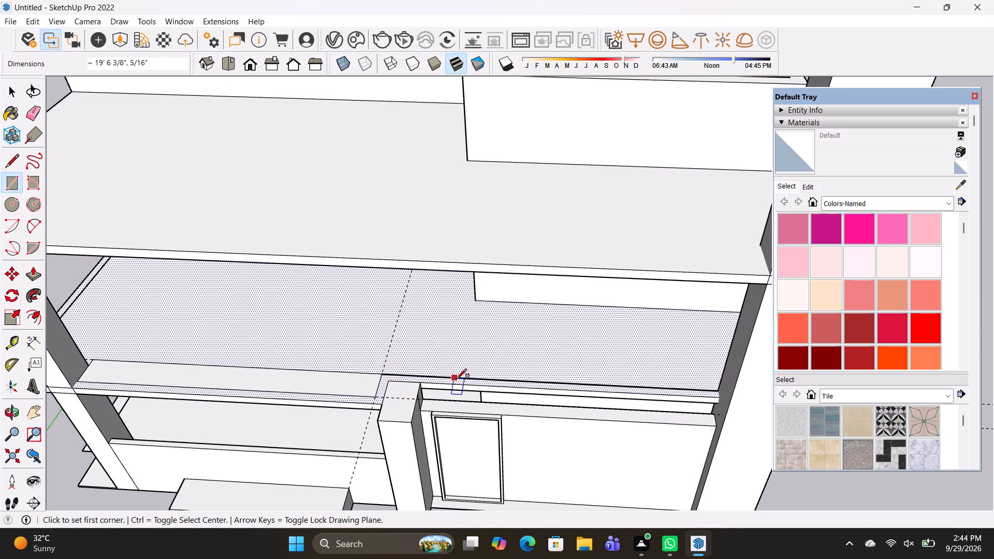
Place a guide 6" in from the lower slab's short end edge beside the far tall post.
{"action": "middle_click_drag", "start_coordinate": [457, 379], "coordinate": [592, 310]}
{"action": "middle_click_drag", "start_coordinate": [740, 359], "coordinate": [193, 384]}
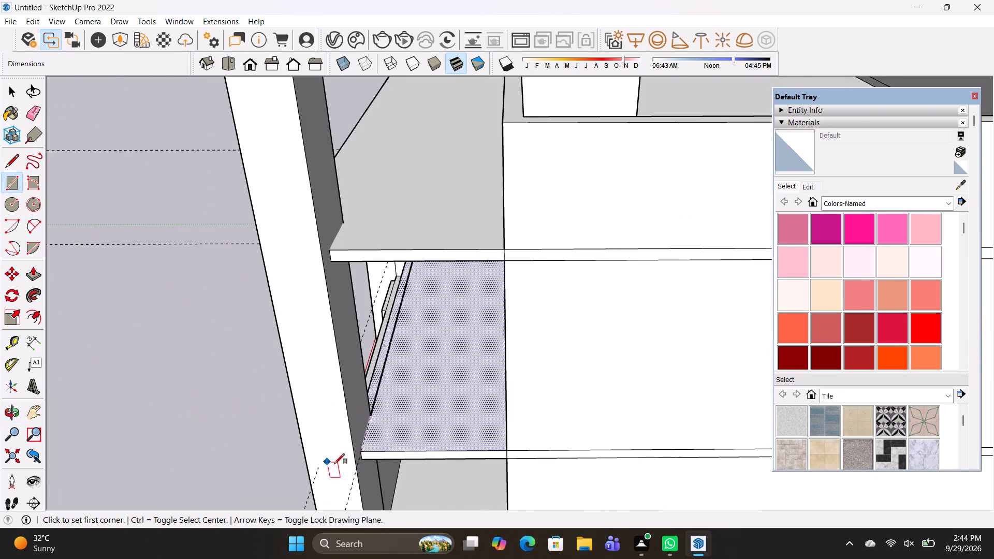
{"action": "scroll", "coordinate": [364, 455], "scroll_direction": "up", "scroll_amount": 5}
{"action": "key", "text": "t"}
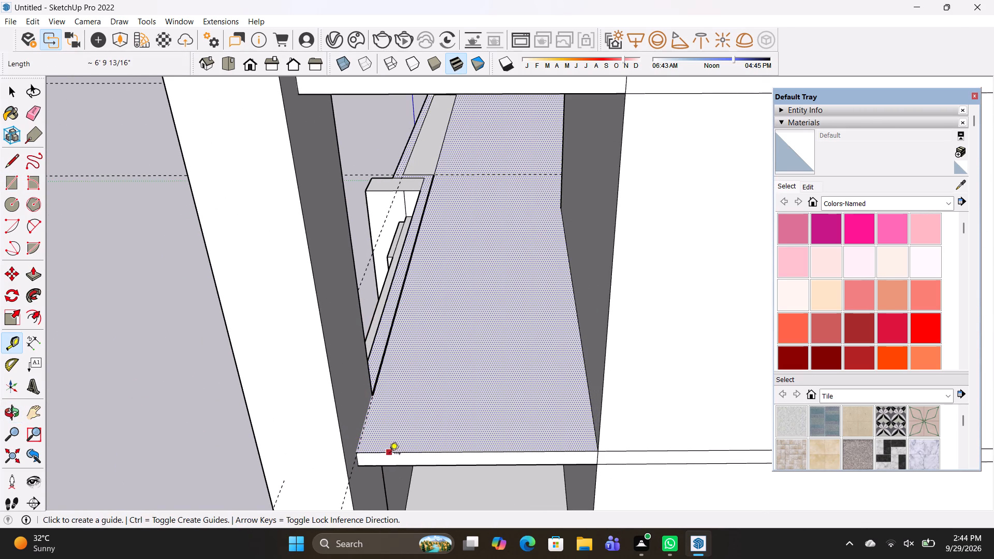
{"action": "left_click", "coordinate": [392, 453]}
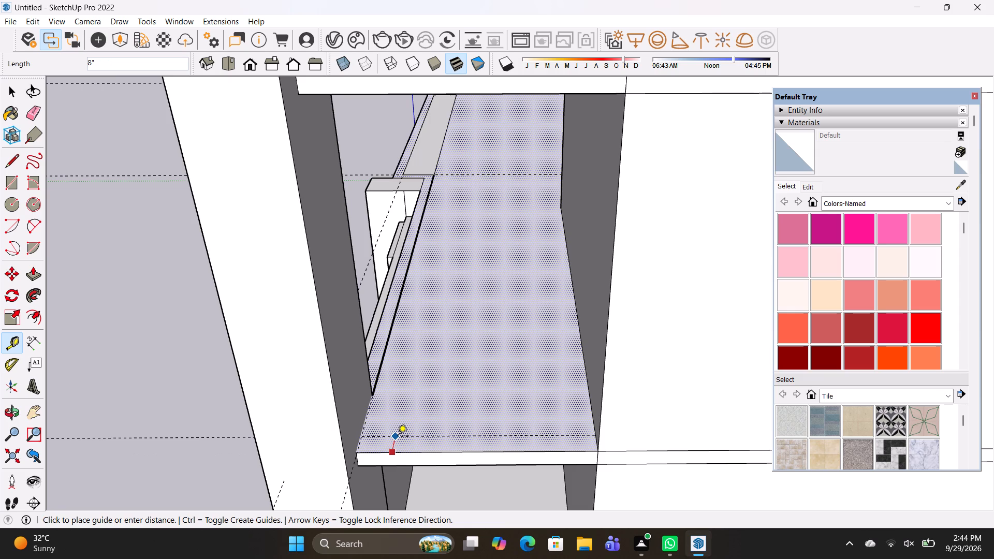
{"action": "key", "text": "6"}
{"action": "key", "text": "shift+quotedbl"}
{"action": "key", "text": "Return"}
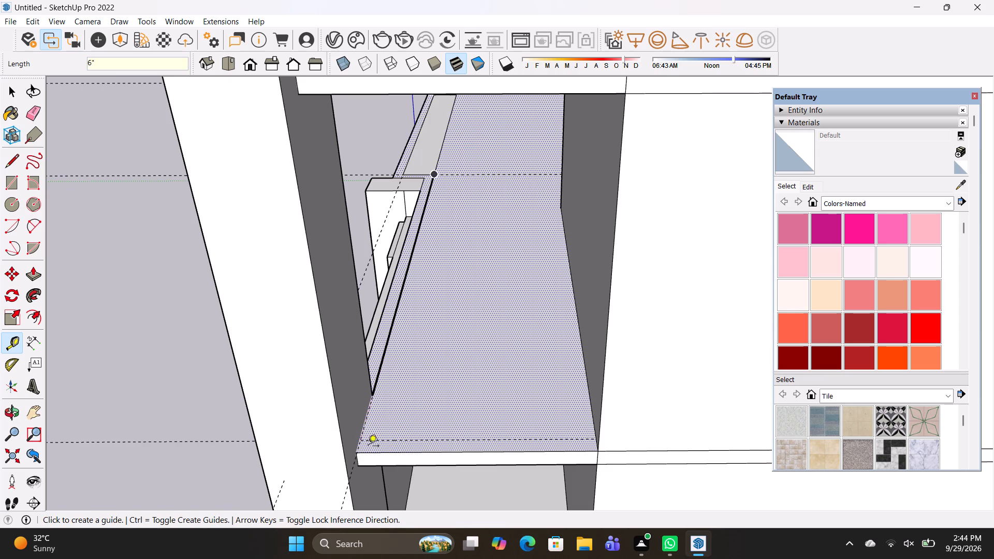
Draw a line along the new end guide across the lower slab, from the tall post side to the building wall.
{"action": "key", "text": "l"}
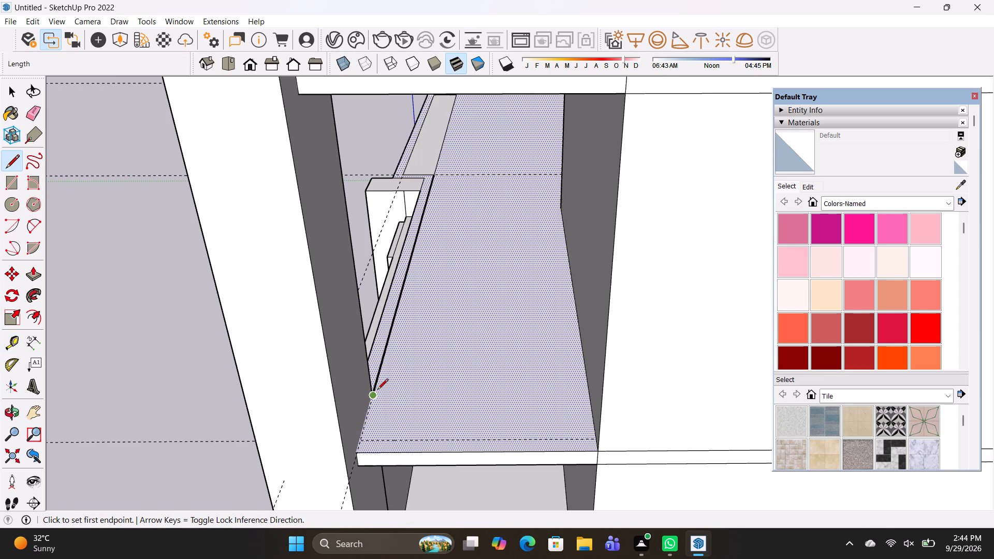
{"action": "middle_click_drag", "start_coordinate": [378, 390], "coordinate": [302, 398]}
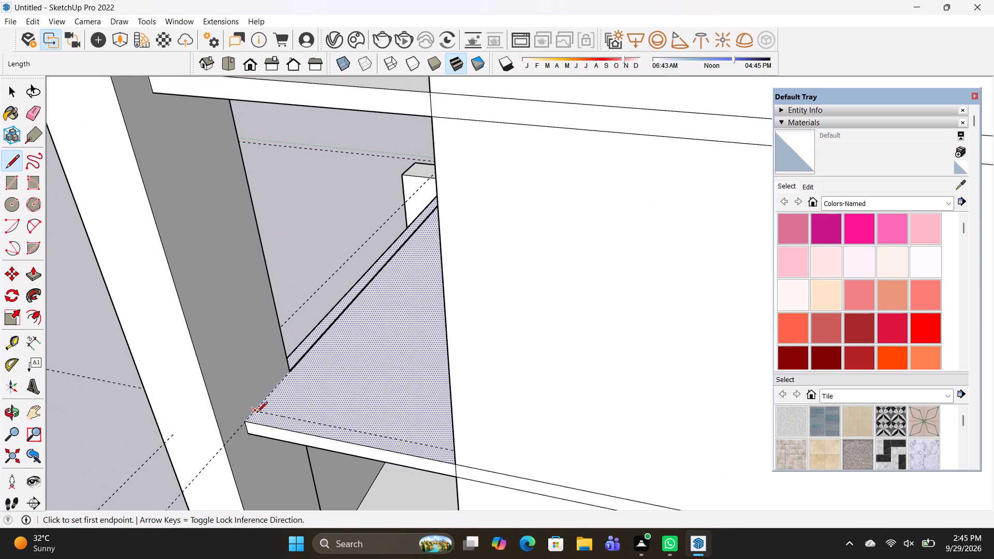
{"action": "left_click", "coordinate": [257, 413]}
{"action": "middle_click_drag", "start_coordinate": [430, 467], "coordinate": [554, 447]}
{"action": "left_click", "coordinate": [634, 415]}
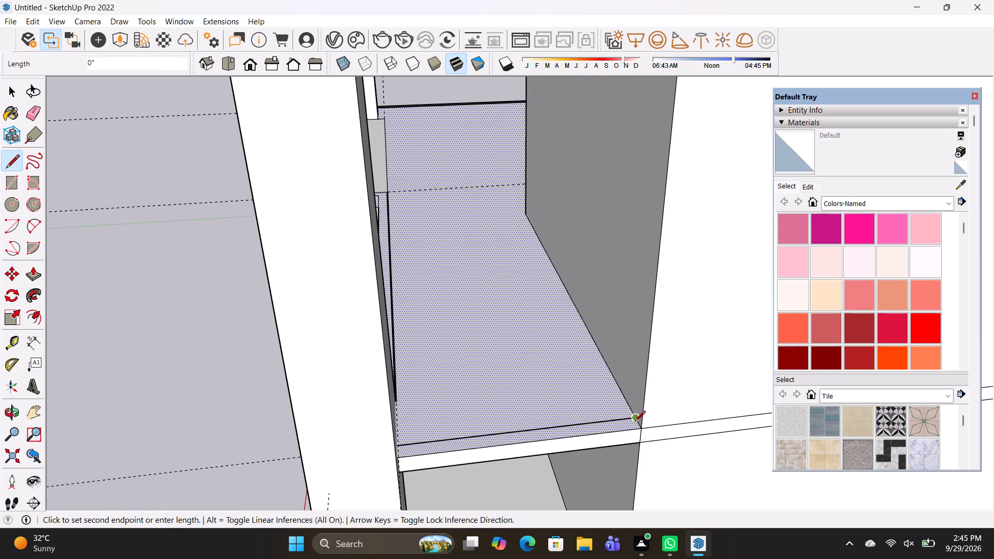
Select the lines at the lower slab's far end to check them, and draw a rectangle over the 6" end strip.
{"action": "middle_click_drag", "start_coordinate": [584, 457], "coordinate": [483, 461]}
{"action": "key", "text": "space"}
{"action": "left_click", "coordinate": [306, 415]}
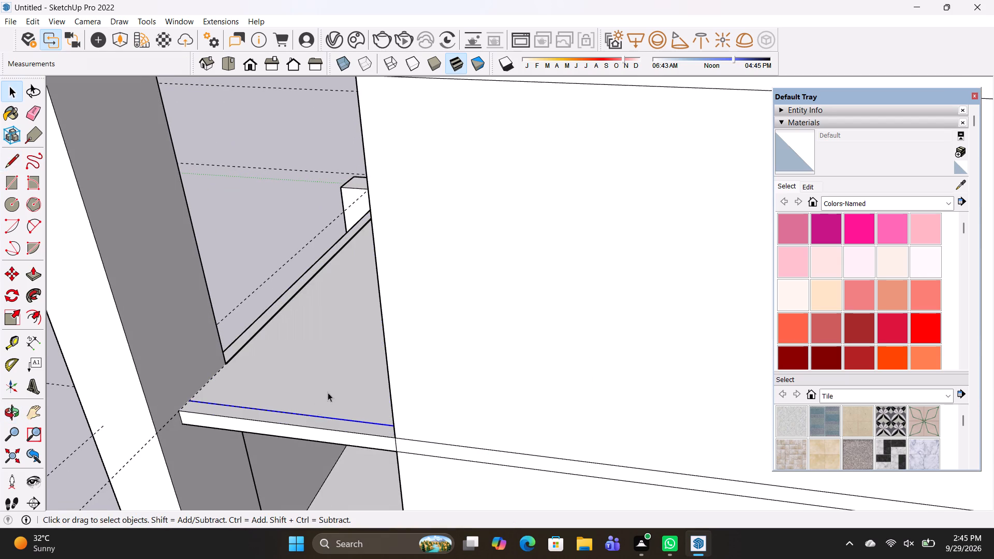
{"action": "left_click", "coordinate": [328, 392]}
{"action": "left_click", "coordinate": [310, 425]}
{"action": "middle_click_drag", "start_coordinate": [312, 428], "coordinate": [337, 446]}
{"action": "scroll", "coordinate": [306, 424], "scroll_direction": "up", "scroll_amount": 3}
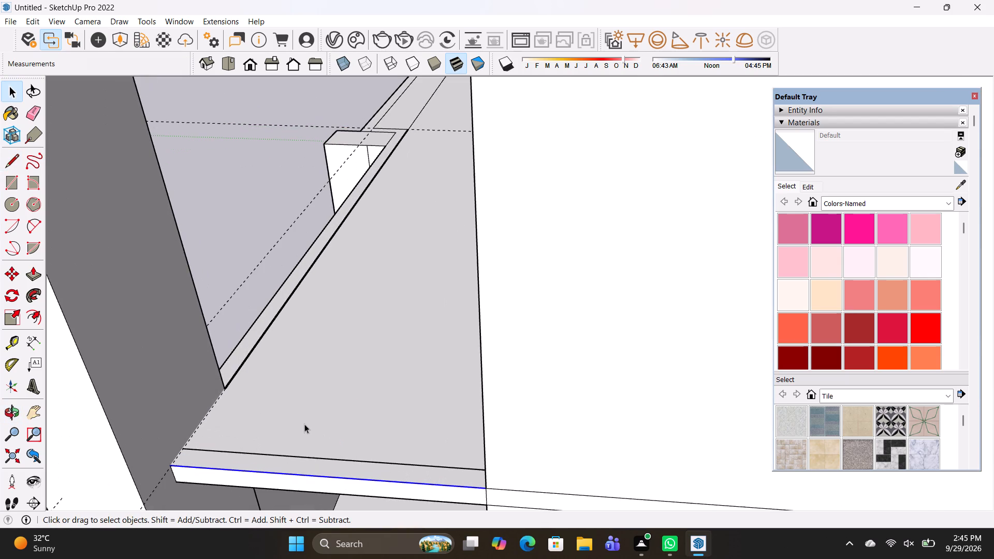
{"action": "key", "text": "r"}
{"action": "left_click", "coordinate": [186, 447]}
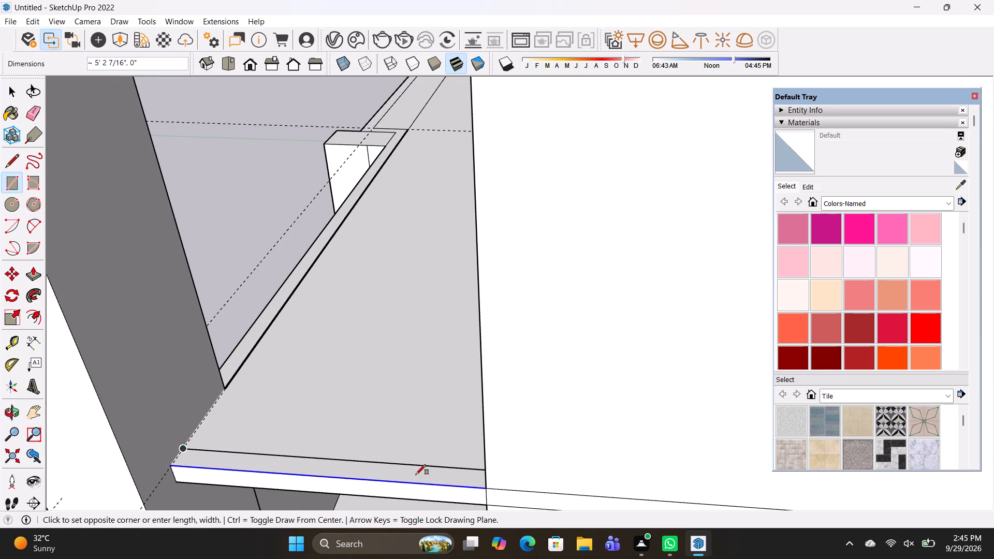
{"action": "middle_click_drag", "start_coordinate": [436, 480], "coordinate": [567, 485]}
{"action": "left_click", "coordinate": [640, 476]}
Draw a thin strip rectangle about 19' 6" long along the front slab edge, from the guide intersection at the short pillar to the opposite end post.
{"action": "middle_click_drag", "start_coordinate": [517, 444], "coordinate": [701, 386]}
{"action": "scroll", "coordinate": [413, 367], "scroll_direction": "down", "scroll_amount": 3}
{"action": "middle_click_drag", "start_coordinate": [454, 425], "coordinate": [545, 474]}
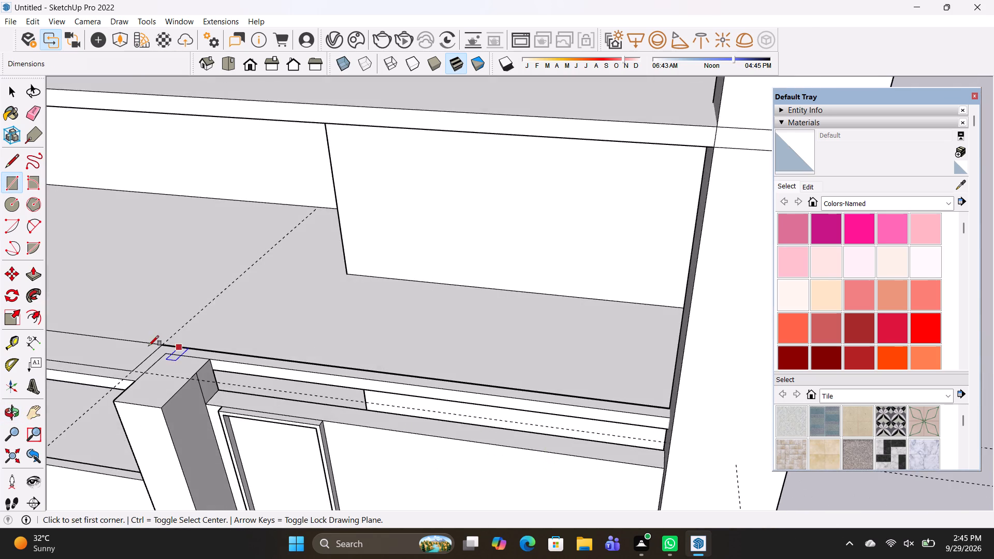
{"action": "scroll", "coordinate": [148, 346], "scroll_direction": "up", "scroll_amount": 2}
{"action": "left_click", "coordinate": [165, 346]}
{"action": "scroll", "coordinate": [561, 415], "scroll_direction": "down", "scroll_amount": 3}
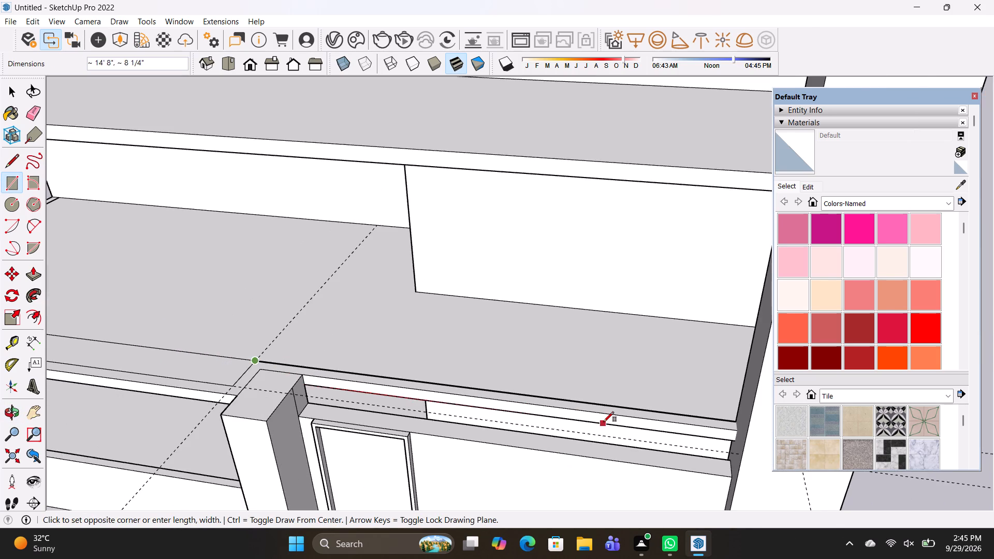
{"action": "middle_click_drag", "start_coordinate": [595, 420], "coordinate": [726, 430]}
{"action": "middle_click_drag", "start_coordinate": [720, 390], "coordinate": [447, 411], "text": "shift"}
{"action": "scroll", "coordinate": [452, 396], "scroll_direction": "up", "scroll_amount": 2}
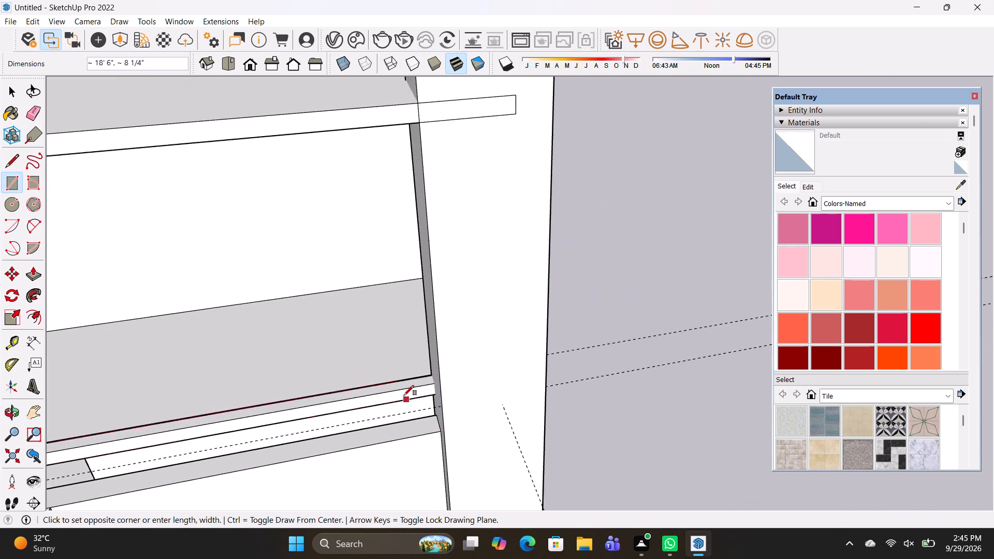
{"action": "scroll", "coordinate": [404, 395], "scroll_direction": "up", "scroll_amount": 1}
{"action": "middle_click_drag", "start_coordinate": [404, 395], "coordinate": [515, 414]}
{"action": "left_click", "coordinate": [534, 406]}
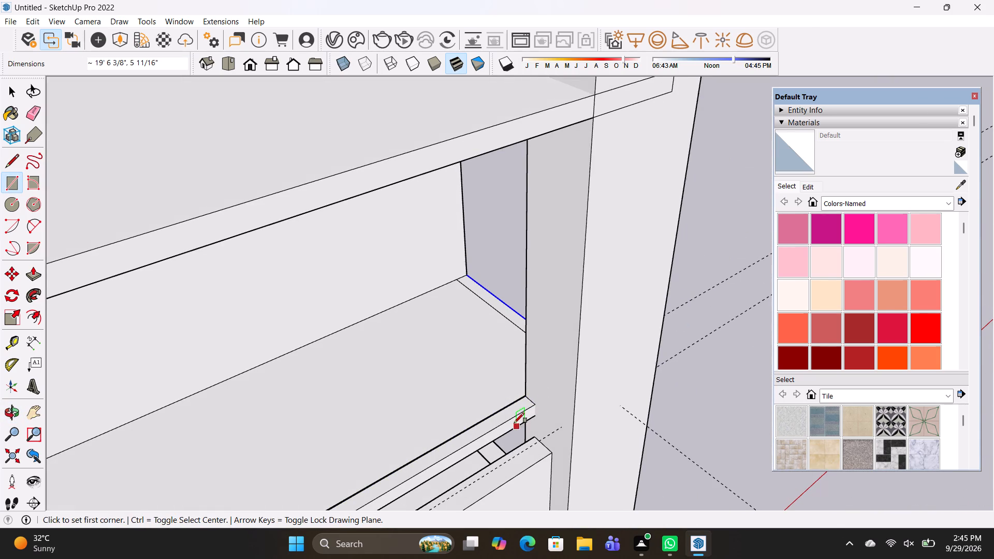
Erase the front strip's inner line and redraw it from the corner at the end post to the guide intersection beside the short pillar.
{"action": "key", "text": "space"}
{"action": "key", "text": "e"}
{"action": "left_click_drag", "start_coordinate": [485, 420], "coordinate": [482, 411]}
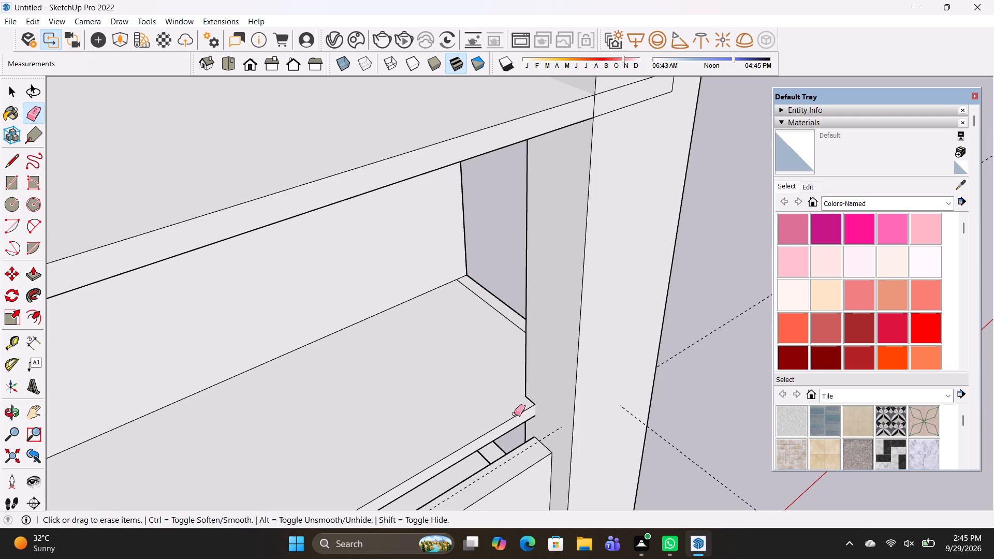
{"action": "key", "text": "l"}
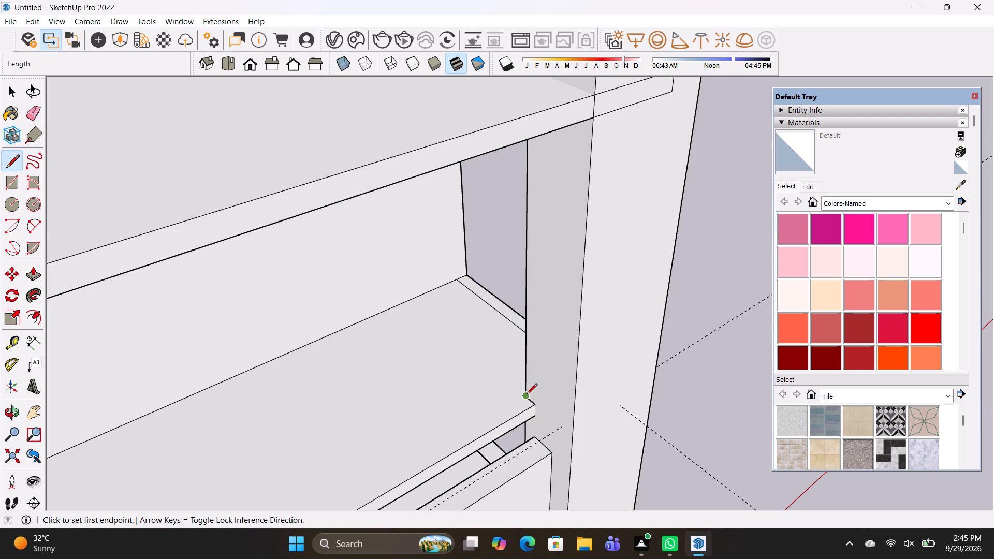
{"action": "left_click", "coordinate": [527, 395]}
{"action": "scroll", "coordinate": [260, 464], "scroll_direction": "down", "scroll_amount": 4}
{"action": "middle_click_drag", "start_coordinate": [259, 467], "coordinate": [376, 335], "text": "shift"}
{"action": "middle_click_drag", "start_coordinate": [268, 432], "coordinate": [377, 350], "text": "shift"}
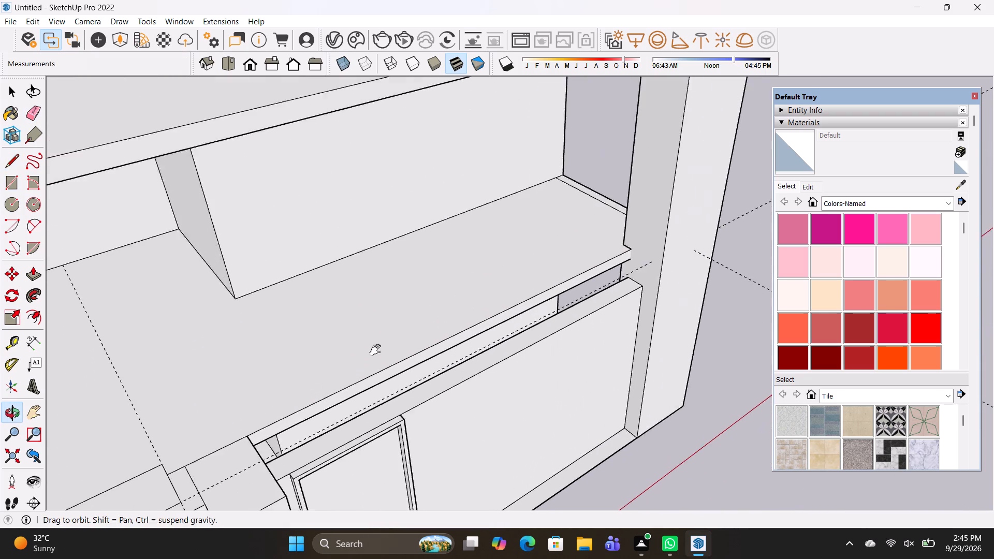
{"action": "middle_click_drag", "start_coordinate": [377, 350], "coordinate": [457, 312], "text": "shift"}
{"action": "left_click", "coordinate": [292, 395]}
Erase the stray short line at the pillar corner and the misaligned inner line along the adjoining front slab edge.
{"action": "key", "text": "space"}
{"action": "key", "text": "e"}
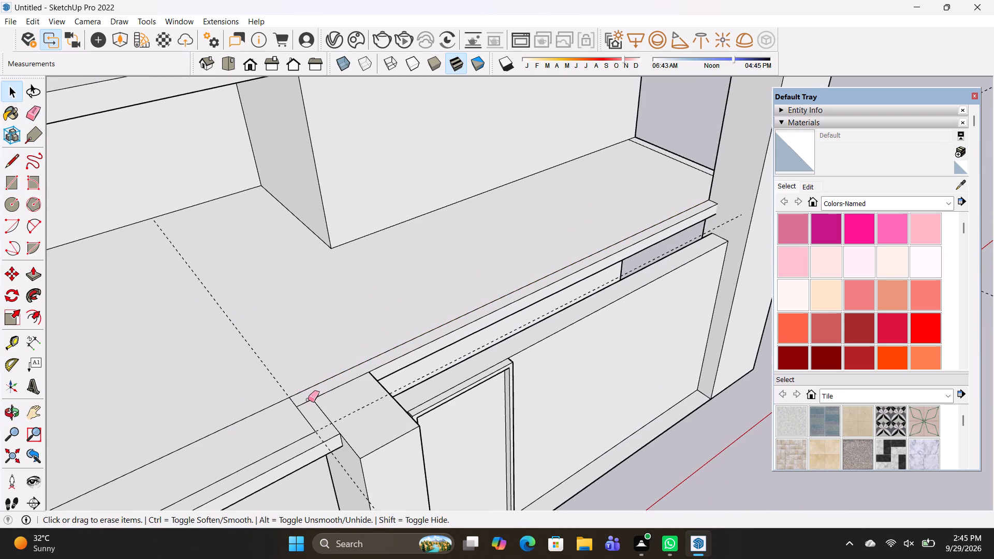
{"action": "left_click", "coordinate": [305, 400]}
{"action": "left_click", "coordinate": [304, 403]}
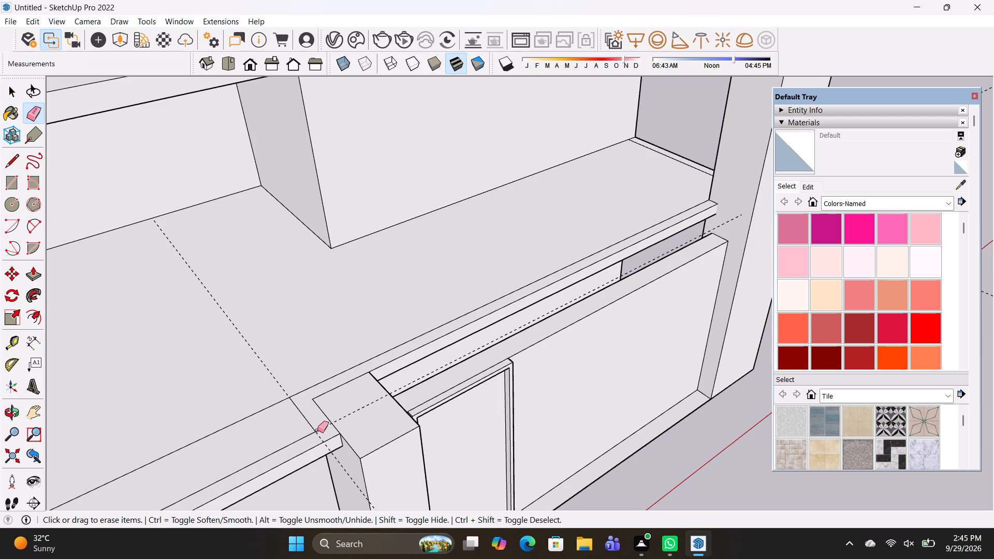
{"action": "key", "text": "space"}
{"action": "key", "text": "e"}
{"action": "left_click_drag", "start_coordinate": [273, 413], "coordinate": [262, 385]}
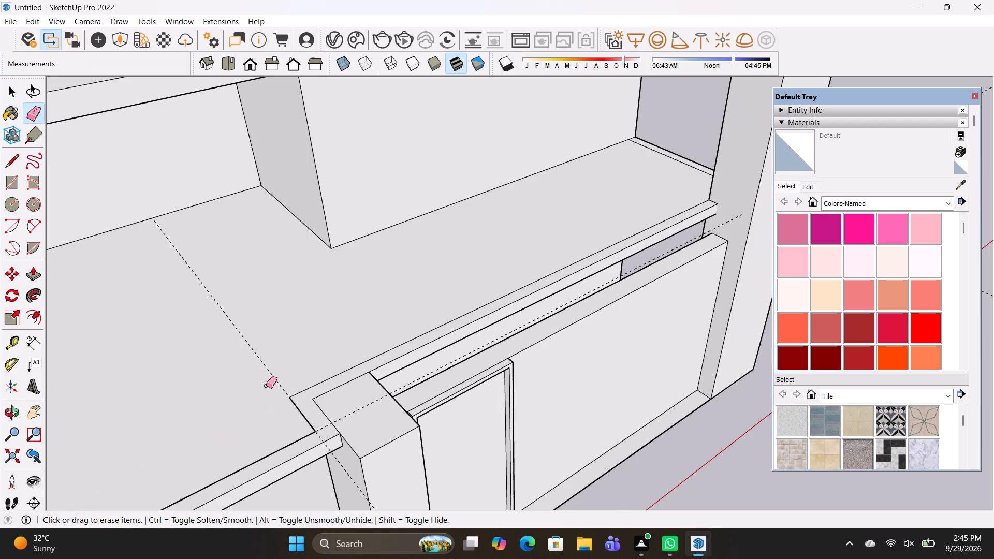
Draw a strip rectangle about 17' 7" by 6" along the front slab edge, from the tall post to the guide intersection at the short pillar.
{"action": "scroll", "coordinate": [269, 391], "scroll_direction": "down", "scroll_amount": 3}
{"action": "middle_click_drag", "start_coordinate": [279, 409], "coordinate": [492, 278], "text": "shift"}
{"action": "middle_click_drag", "start_coordinate": [340, 384], "coordinate": [367, 366]}
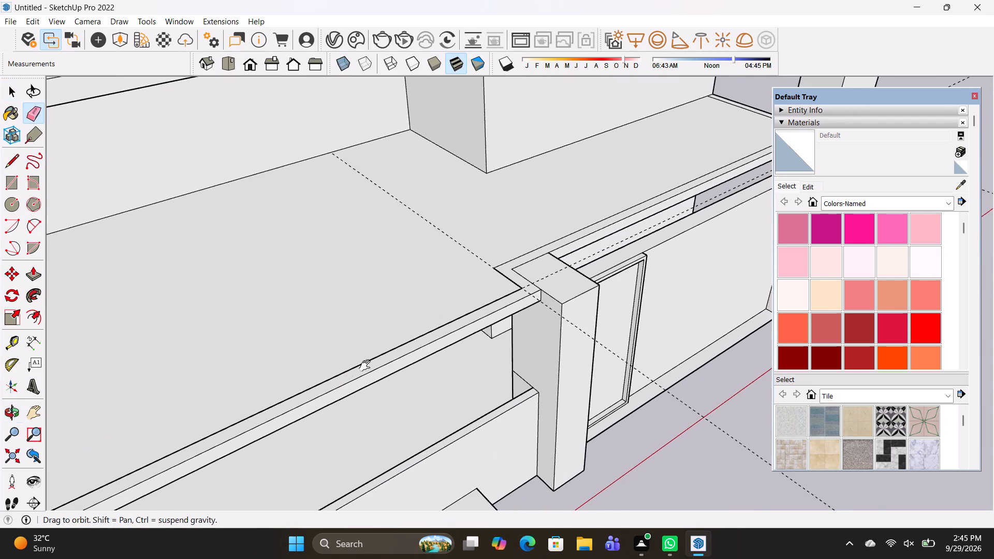
{"action": "middle_click_drag", "start_coordinate": [367, 366], "coordinate": [526, 286]}
{"action": "key", "text": "r"}
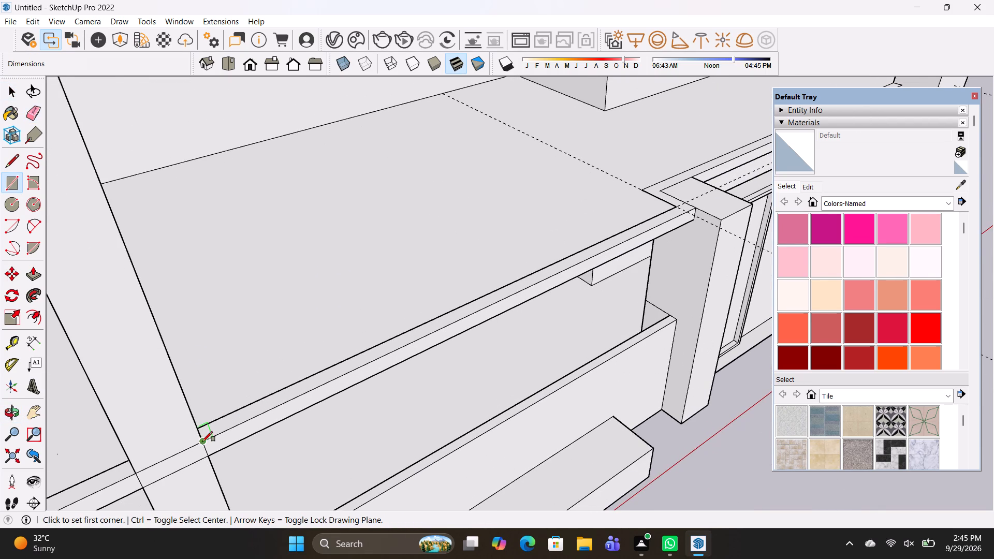
{"action": "scroll", "coordinate": [203, 440], "scroll_direction": "up", "scroll_amount": 1}
{"action": "left_click", "coordinate": [204, 439]}
{"action": "left_click", "coordinate": [701, 194]}
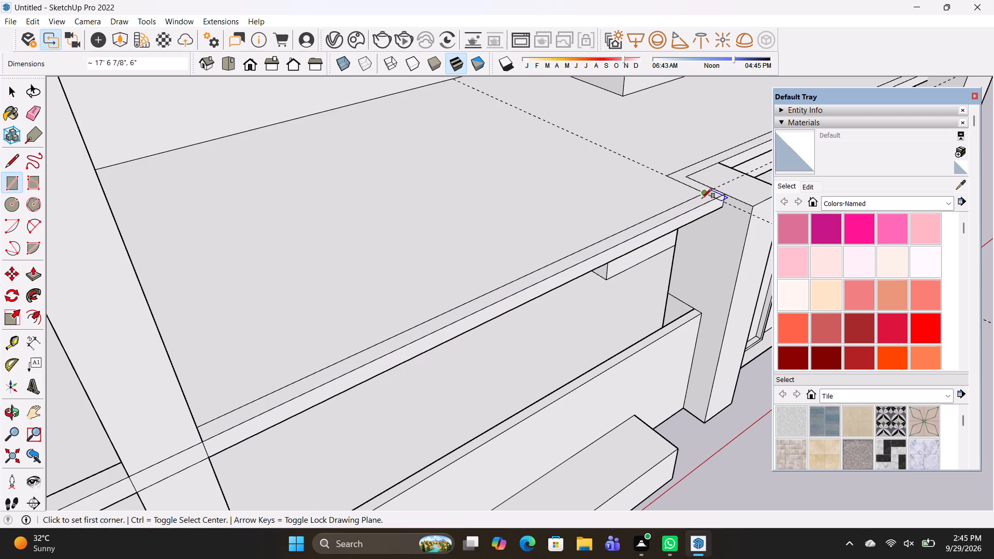
Erase the guide crossing the slab at the short pillar and the leftover short line beside the tall post.
{"action": "middle_click_drag", "start_coordinate": [688, 256], "coordinate": [572, 306]}
{"action": "key", "text": "e"}
{"action": "left_click", "coordinate": [664, 278]}
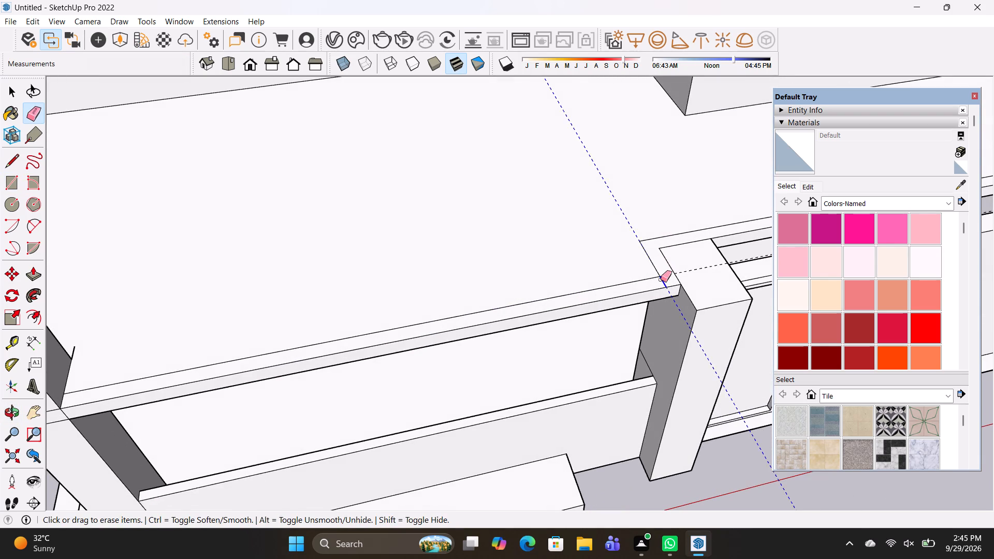
{"action": "scroll", "coordinate": [253, 308], "scroll_direction": "down", "scroll_amount": 4}
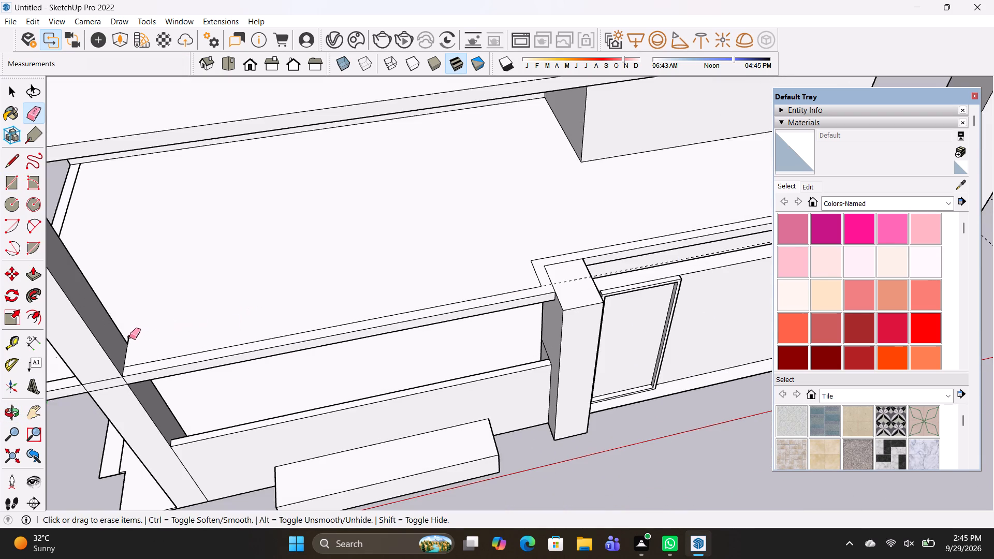
{"action": "left_click", "coordinate": [127, 338]}
Draw a strip rectangle about 3' by 6" along the front slab edge, from the tall post to the slab's outer corner.
{"action": "middle_click_drag", "start_coordinate": [148, 351], "coordinate": [469, 287]}
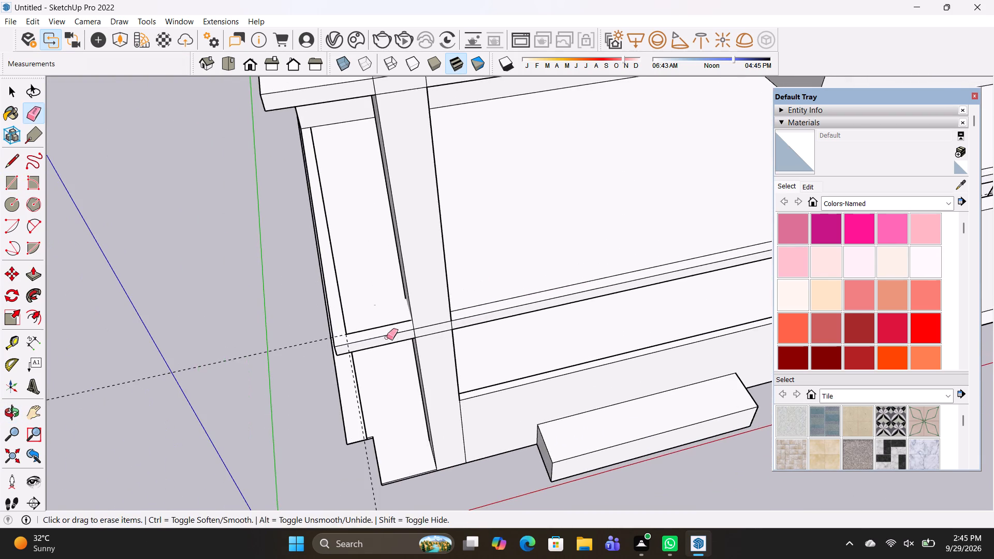
{"action": "middle_click_drag", "start_coordinate": [370, 342], "coordinate": [446, 344]}
{"action": "key", "text": "r"}
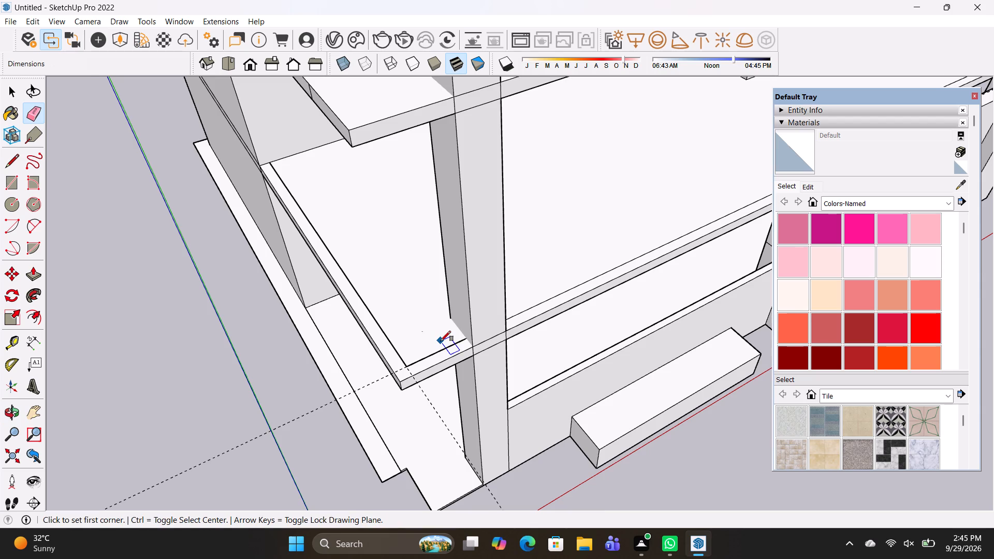
{"action": "scroll", "coordinate": [440, 341], "scroll_direction": "up", "scroll_amount": 2}
{"action": "left_click", "coordinate": [474, 338]}
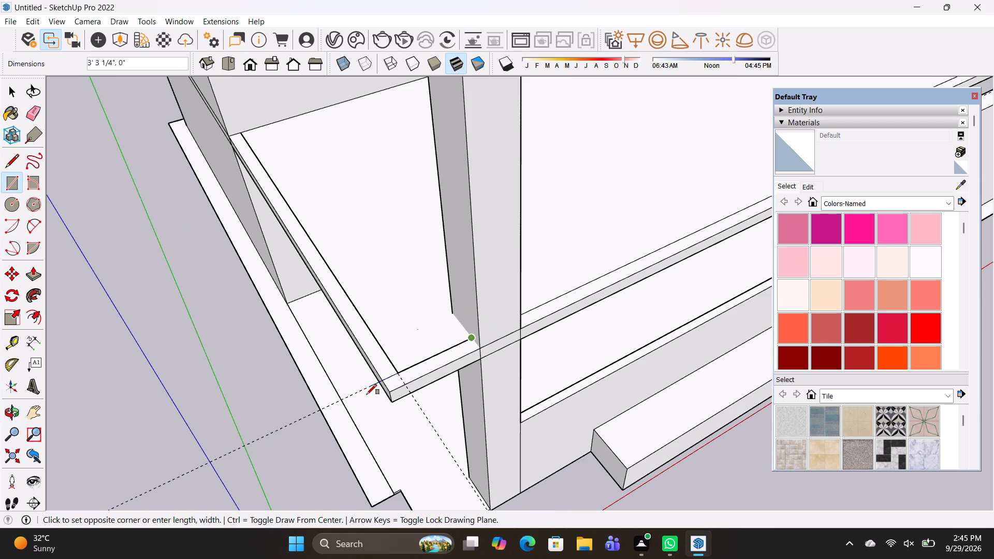
{"action": "left_click", "coordinate": [385, 387]}
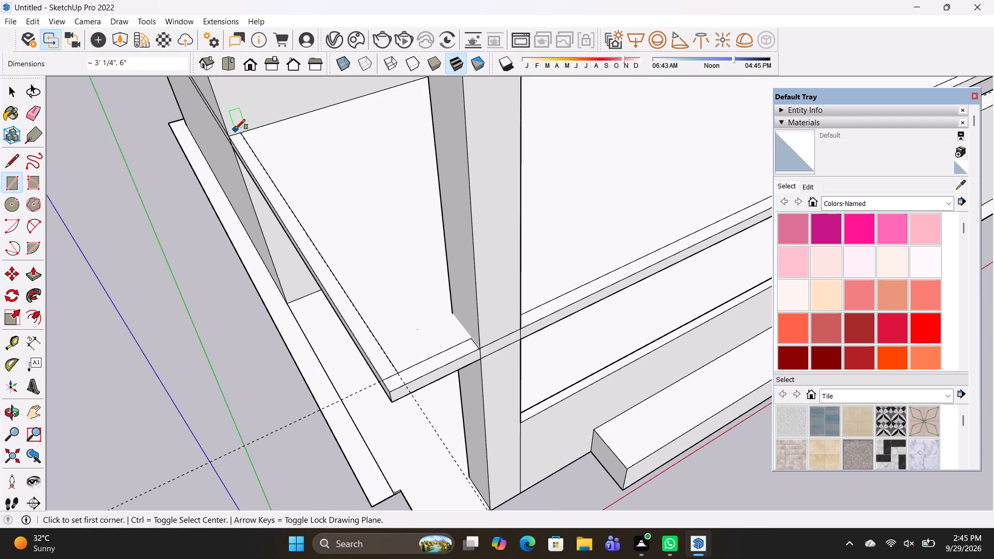
Replace the inner line and guide along the slab's short end with a strip rectangle about 16' by 6" from the outer corner to the building wall.
{"action": "left_click", "coordinate": [237, 133]}
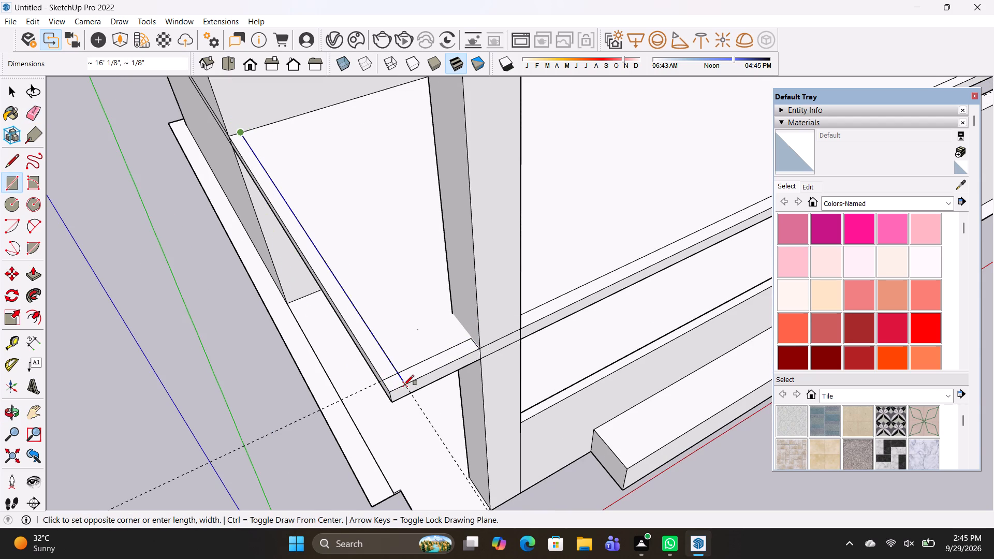
{"action": "left_click", "coordinate": [404, 385]}
{"action": "key", "text": "e"}
{"action": "left_click", "coordinate": [379, 345]}
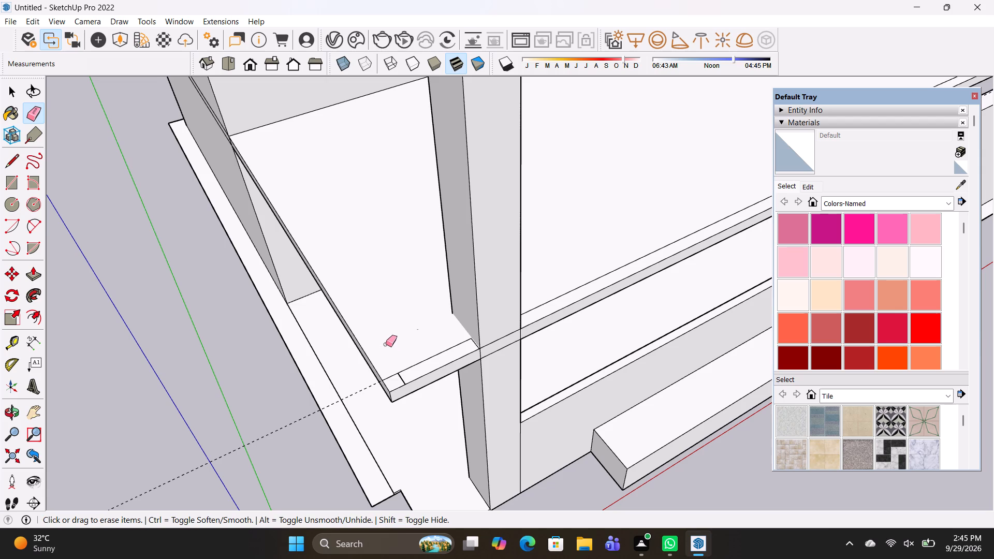
{"action": "scroll", "coordinate": [390, 380], "scroll_direction": "up", "scroll_amount": 1}
{"action": "middle_click_drag", "start_coordinate": [391, 380], "coordinate": [458, 372]}
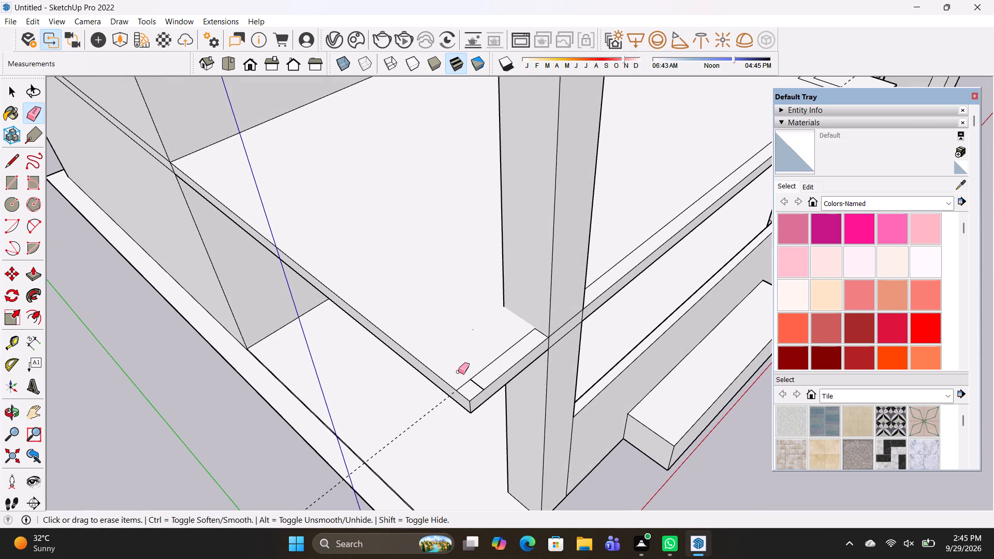
{"action": "key", "text": "e"}
{"action": "key", "text": "r"}
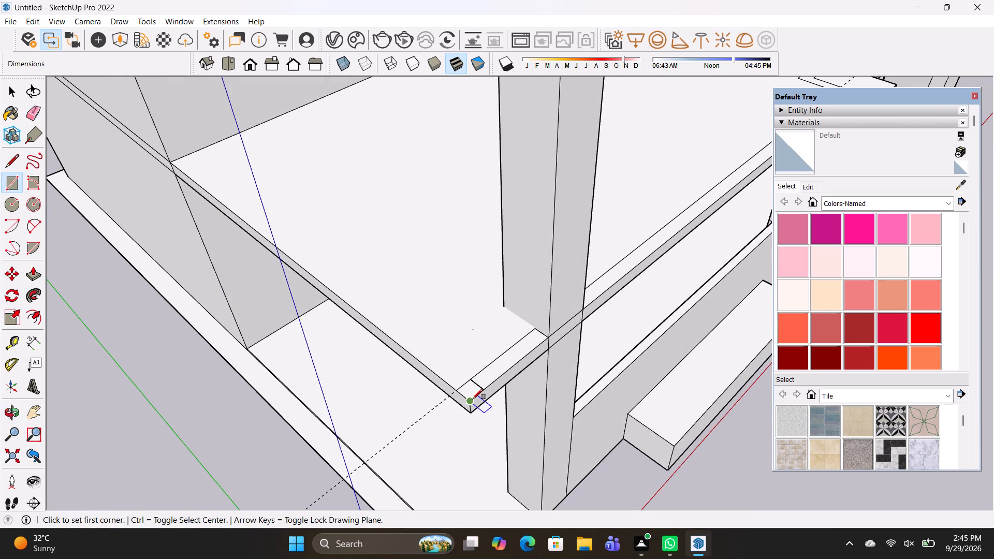
{"action": "left_click", "coordinate": [473, 399]}
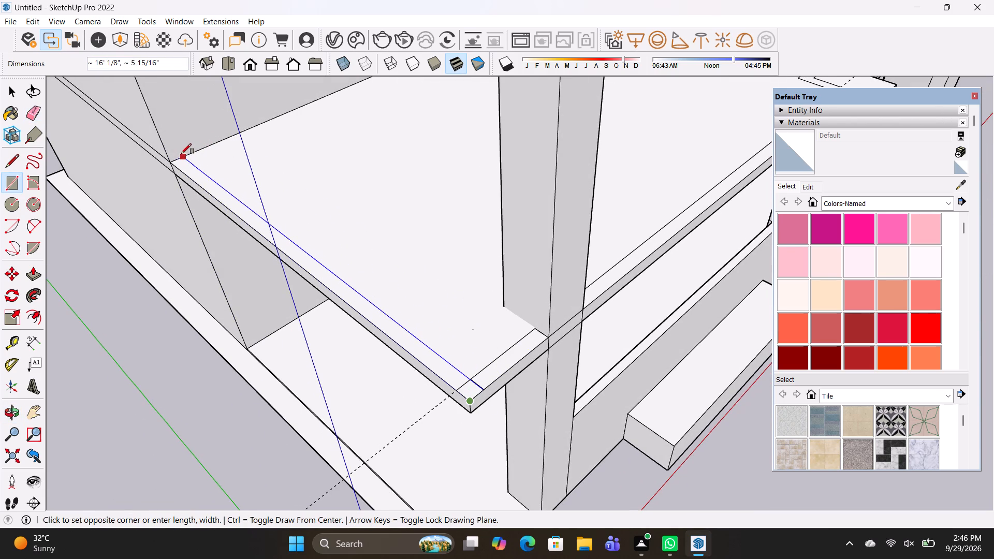
{"action": "left_click", "coordinate": [182, 153]}
Erase the crossing lines at the slab's outer corner to merge the end and front strips into one L-shaped face.
{"action": "key", "text": "space"}
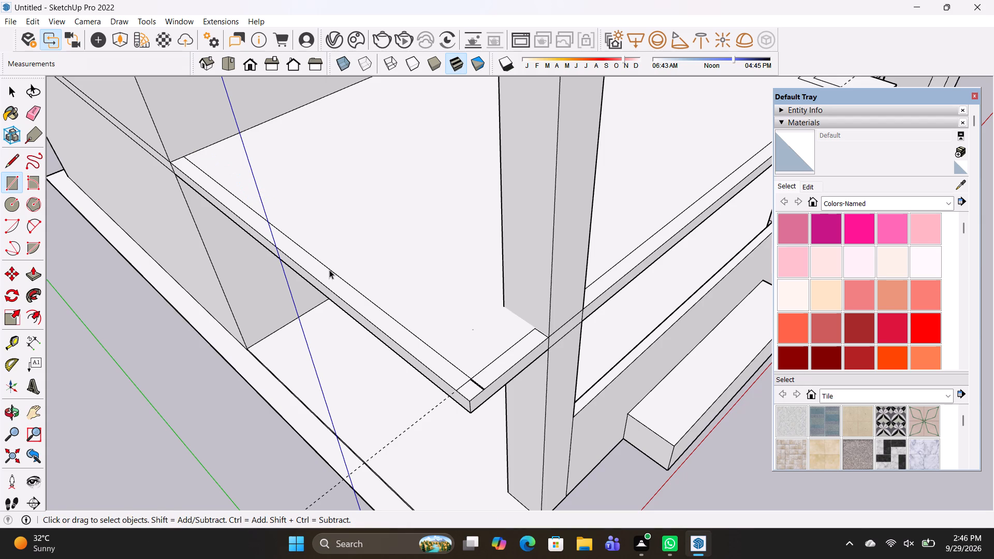
{"action": "key", "text": "r"}
{"action": "key", "text": "e"}
{"action": "left_click_drag", "start_coordinate": [474, 387], "coordinate": [479, 378]}
{"action": "left_click", "coordinate": [465, 383]}
Push/Pull the L-shaped corner strip up 3' as a balcony parapet.
{"action": "key", "text": "p"}
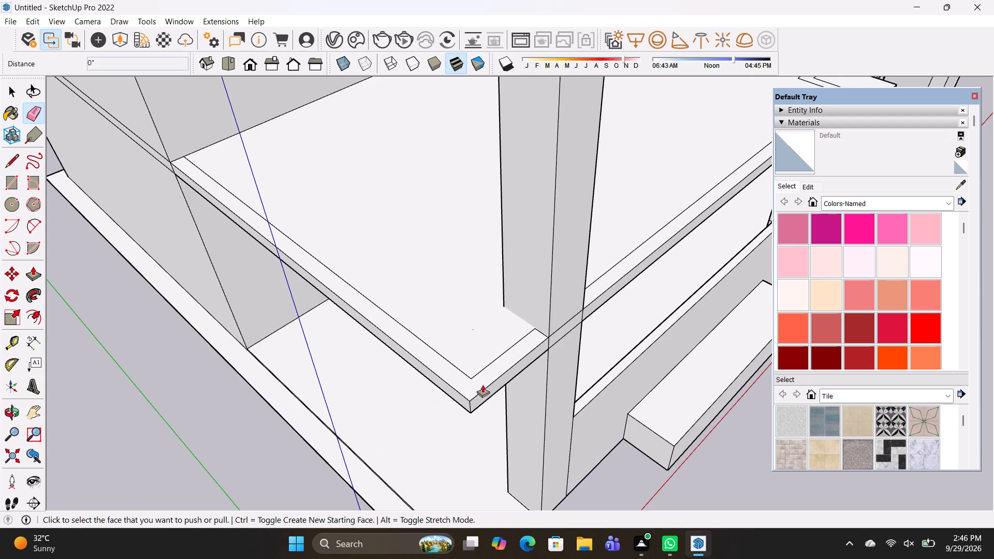
{"action": "left_click", "coordinate": [472, 386]}
{"action": "scroll", "coordinate": [525, 269], "scroll_direction": "down", "scroll_amount": 4}
{"action": "middle_click_drag", "start_coordinate": [524, 275], "coordinate": [483, 263]}
{"action": "type", "text": "3'"}
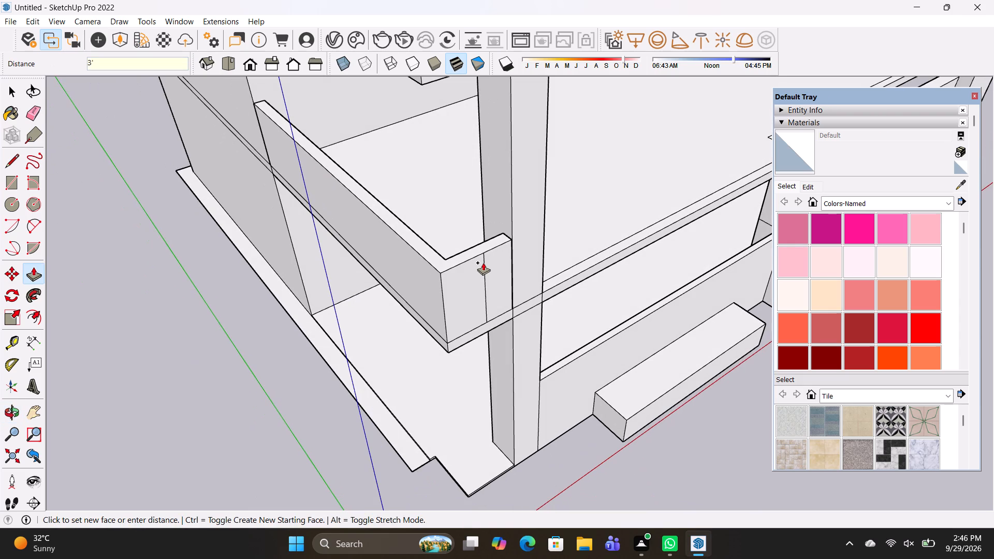
{"action": "key", "text": "Return"}
Erase the seam line between the slab edge and the front of the corner parapet beside the tall post.
{"action": "scroll", "coordinate": [483, 264], "scroll_direction": "down", "scroll_amount": 4}
{"action": "middle_click_drag", "start_coordinate": [562, 352], "coordinate": [415, 393]}
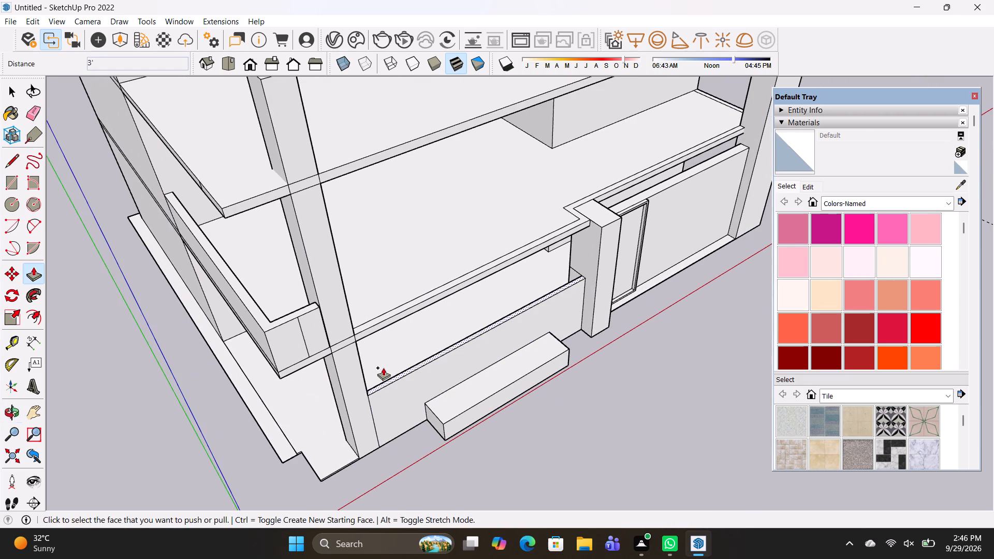
{"action": "key", "text": "e"}
{"action": "left_click_drag", "start_coordinate": [304, 332], "coordinate": [297, 336]}
Push/Pull the long front strip, including its jog at the short pillar, up 3' to match the corner parapet.
{"action": "scroll", "coordinate": [426, 342], "scroll_direction": "down", "scroll_amount": 2}
{"action": "middle_click_drag", "start_coordinate": [494, 380], "coordinate": [378, 355]}
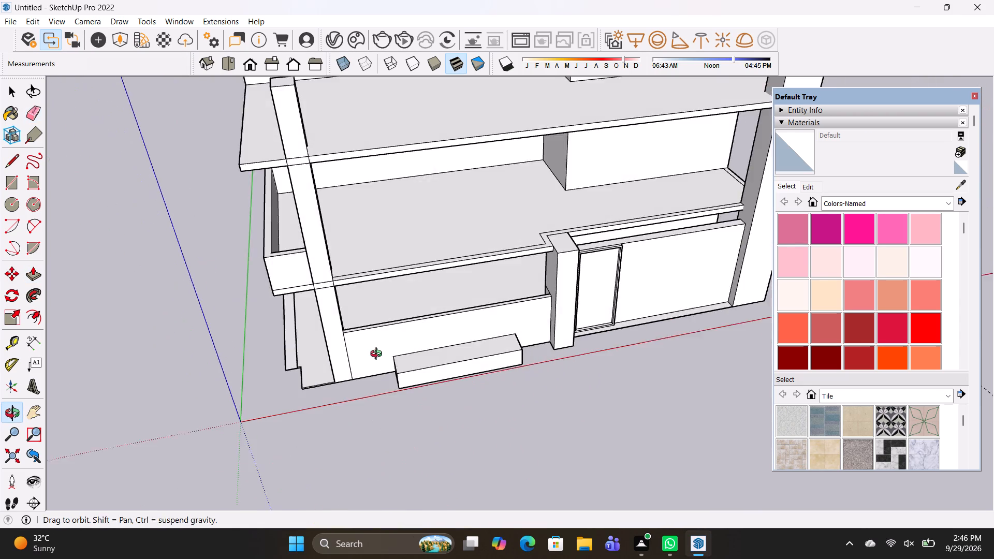
{"action": "middle_click_drag", "start_coordinate": [378, 355], "coordinate": [380, 347]}
{"action": "scroll", "coordinate": [408, 252], "scroll_direction": "up", "scroll_amount": 7}
{"action": "key", "text": "p"}
{"action": "scroll", "coordinate": [387, 270], "scroll_direction": "up", "scroll_amount": 2}
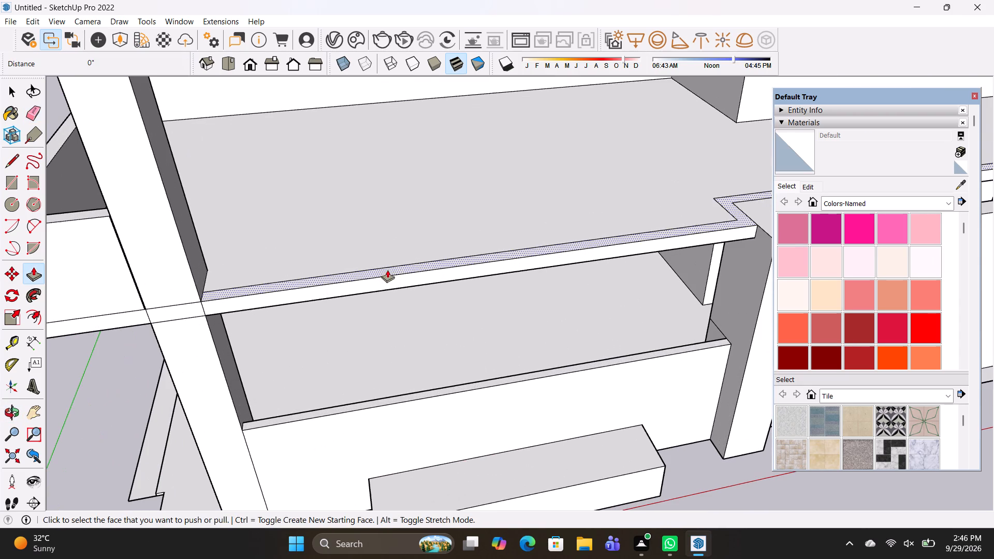
{"action": "left_click", "coordinate": [387, 270]}
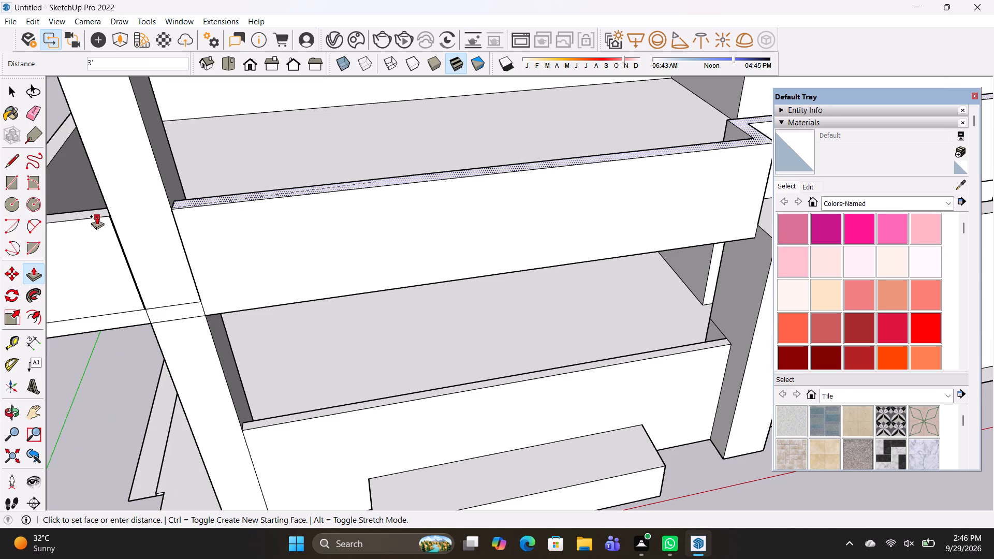
{"action": "left_click", "coordinate": [97, 216]}
Erase the extra vertical line on the front parapet's face beside the short pillar.
{"action": "scroll", "coordinate": [293, 252], "scroll_direction": "down", "scroll_amount": 6}
{"action": "middle_click_drag", "start_coordinate": [386, 299], "coordinate": [269, 371], "text": "shift"}
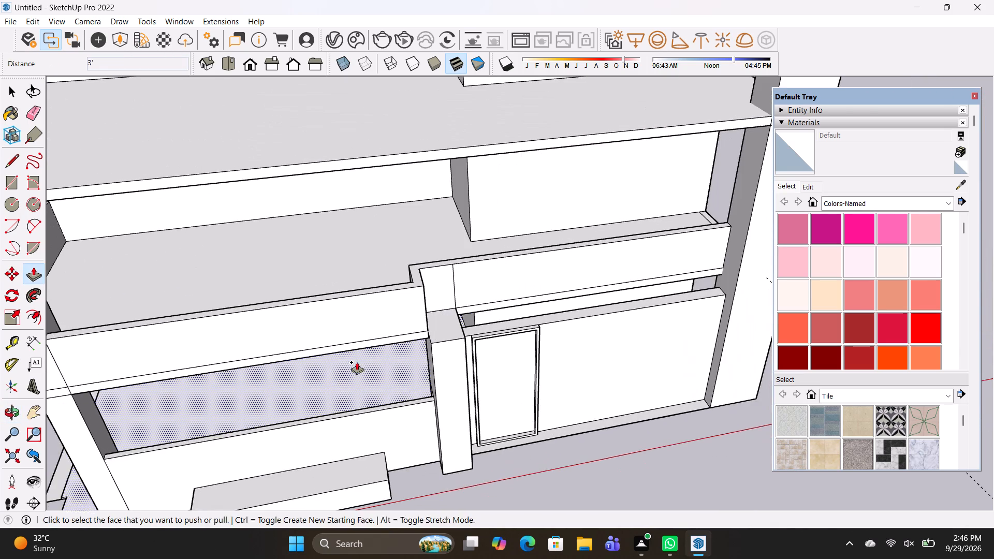
{"action": "middle_click_drag", "start_coordinate": [469, 360], "coordinate": [444, 355]}
{"action": "key", "text": "e"}
{"action": "left_click_drag", "start_coordinate": [456, 275], "coordinate": [442, 281]}
Push/Pull the strip at the lower slab's opposite short end up 3', matching the front parapet's height.
{"action": "scroll", "coordinate": [494, 312], "scroll_direction": "down", "scroll_amount": 3}
{"action": "middle_click_drag", "start_coordinate": [524, 339], "coordinate": [498, 312]}
{"action": "middle_click_drag", "start_coordinate": [657, 364], "coordinate": [358, 388]}
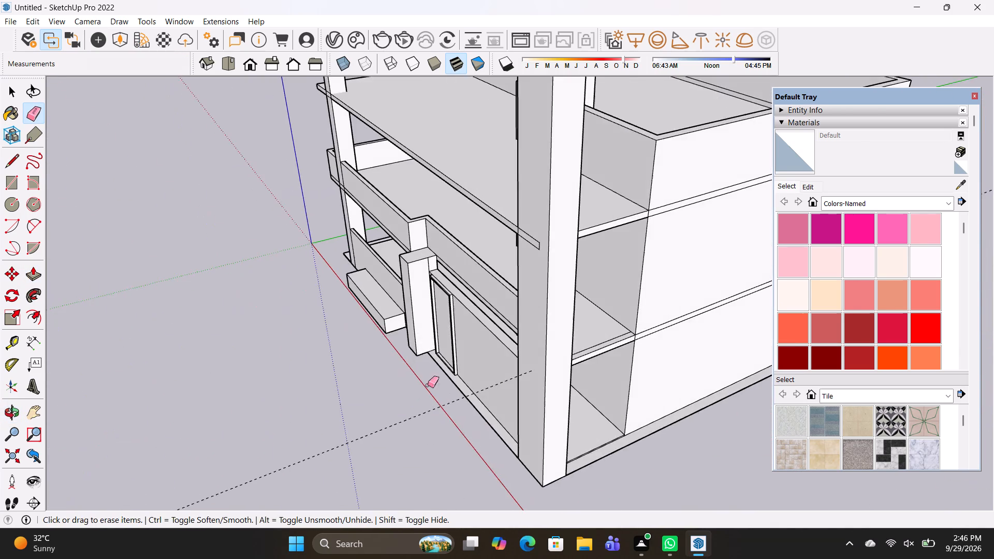
{"action": "scroll", "coordinate": [563, 344], "scroll_direction": "up", "scroll_amount": 2}
{"action": "key", "text": "p"}
{"action": "left_click", "coordinate": [633, 335]}
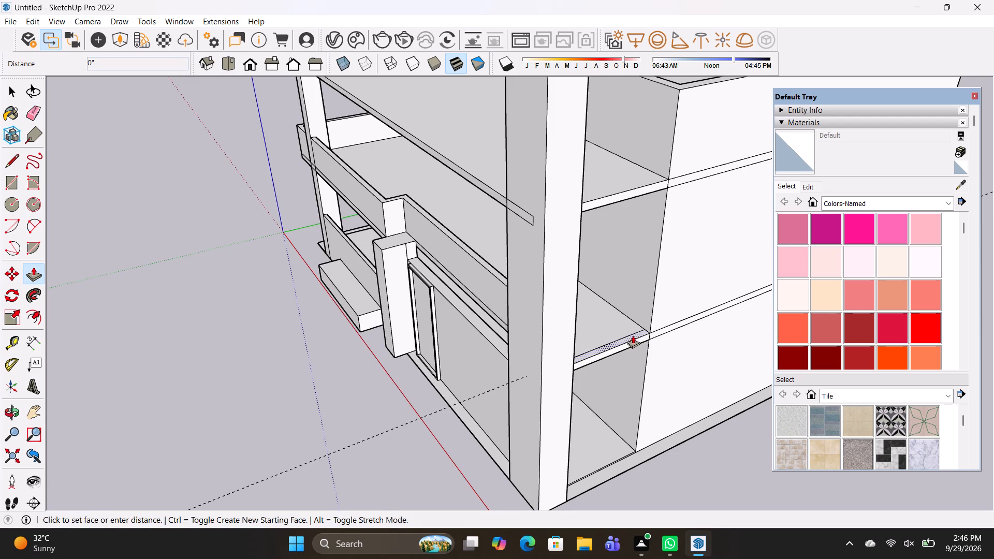
{"action": "left_click", "coordinate": [484, 268]}
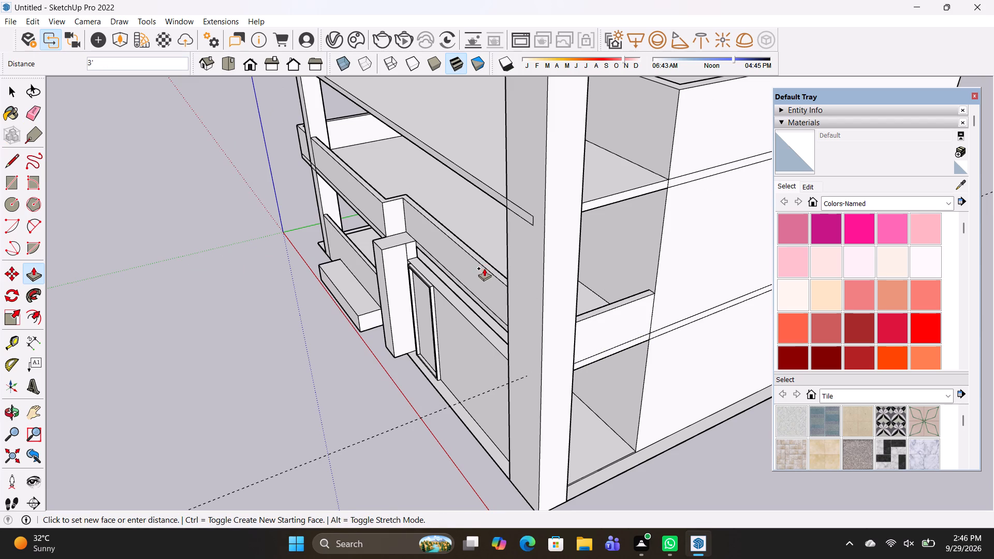
Inspect the building's front elevation with its lower balcony parapets from several angles.
{"action": "middle_click_drag", "start_coordinate": [498, 369], "coordinate": [679, 258]}
{"action": "scroll", "coordinate": [572, 298], "scroll_direction": "down", "scroll_amount": 2}
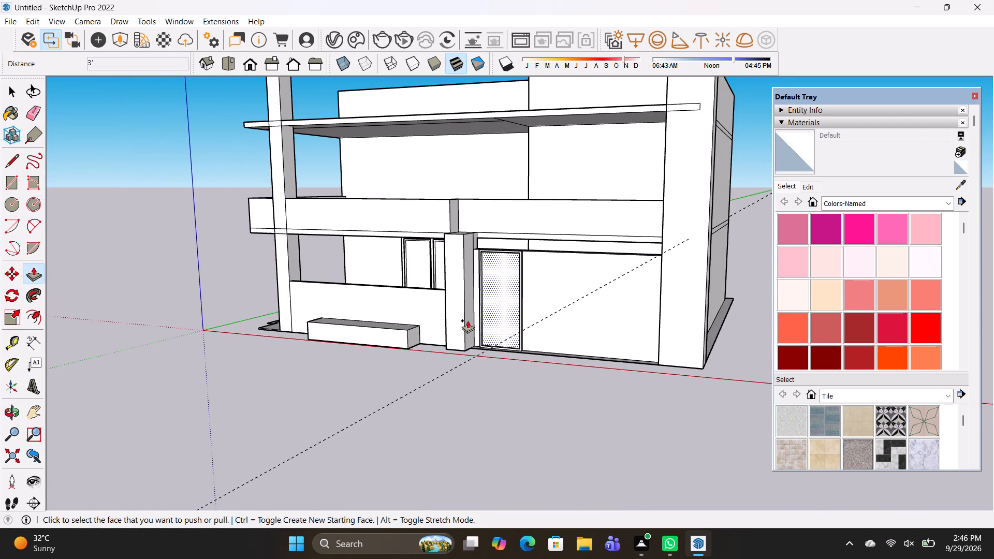
{"action": "middle_click_drag", "start_coordinate": [469, 323], "coordinate": [600, 366], "text": "shift"}
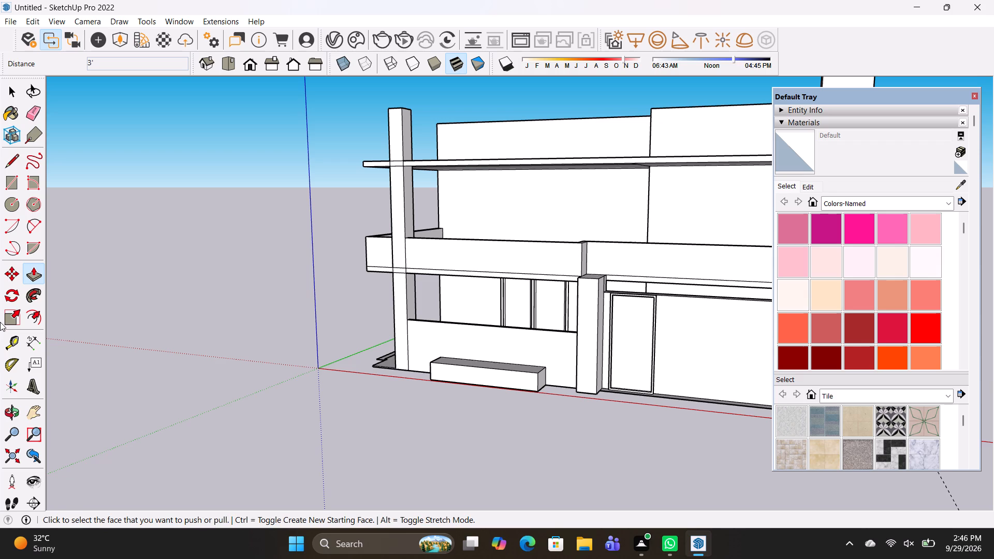
{"action": "scroll", "coordinate": [5, 320], "scroll_direction": "down", "scroll_amount": 1}
{"action": "middle_click_drag", "start_coordinate": [40, 336], "coordinate": [219, 299]}
{"action": "scroll", "coordinate": [227, 325], "scroll_direction": "down", "scroll_amount": 2}
{"action": "middle_click_drag", "start_coordinate": [177, 324], "coordinate": [232, 350], "text": "shift"}
{"action": "middle_click_drag", "start_coordinate": [192, 367], "coordinate": [285, 333]}
{"action": "middle_click_drag", "start_coordinate": [272, 321], "coordinate": [179, 319], "text": "shift"}
{"action": "scroll", "coordinate": [167, 300], "scroll_direction": "up", "scroll_amount": 2}
{"action": "middle_click_drag", "start_coordinate": [235, 323], "coordinate": [269, 318]}
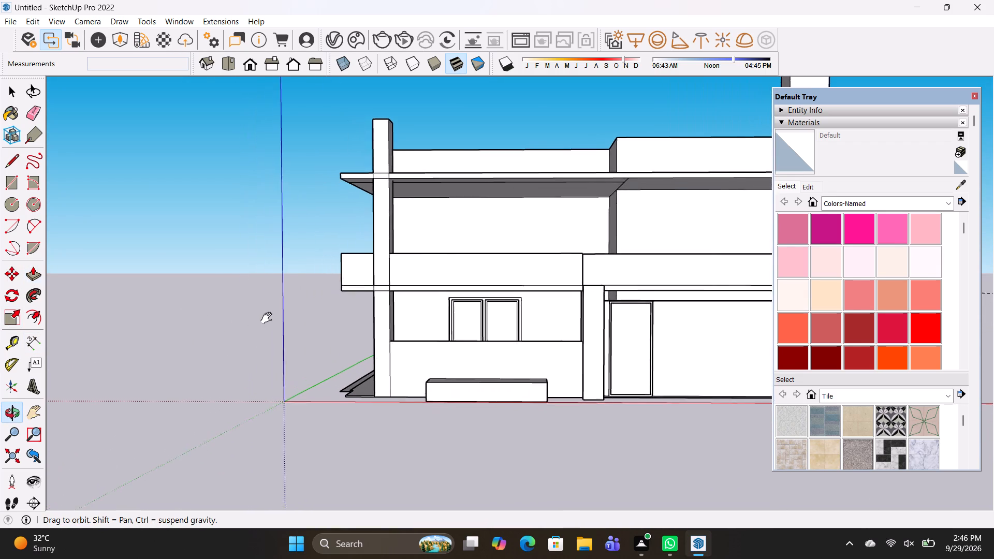
{"action": "middle_click_drag", "start_coordinate": [269, 318], "coordinate": [174, 310]}
{"action": "scroll", "coordinate": [189, 312], "scroll_direction": "down", "scroll_amount": 1}
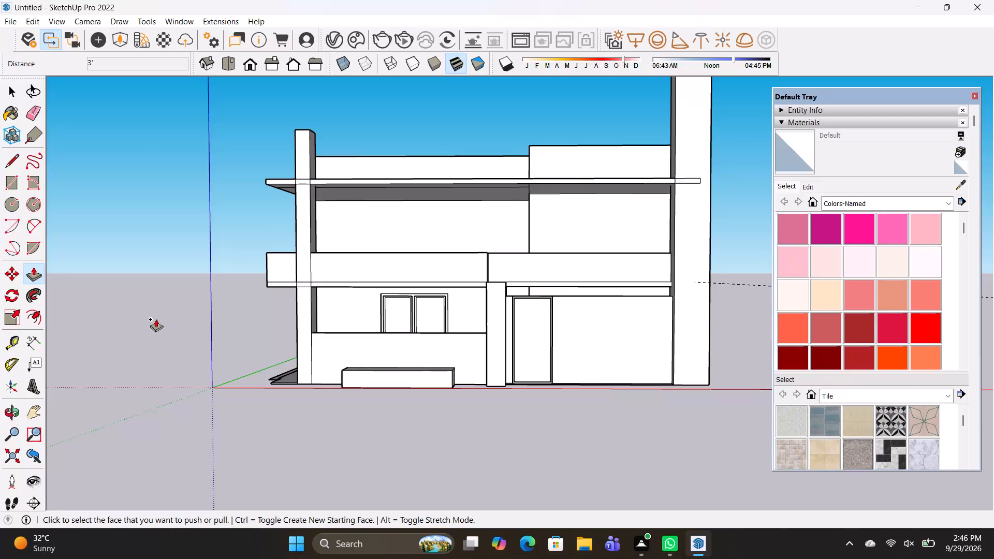
Offset the outline of the upper projecting slab's top face 6" inward to form an edge strip.
{"action": "middle_click_drag", "start_coordinate": [143, 335], "coordinate": [225, 472]}
{"action": "middle_click_drag", "start_coordinate": [346, 270], "coordinate": [325, 358]}
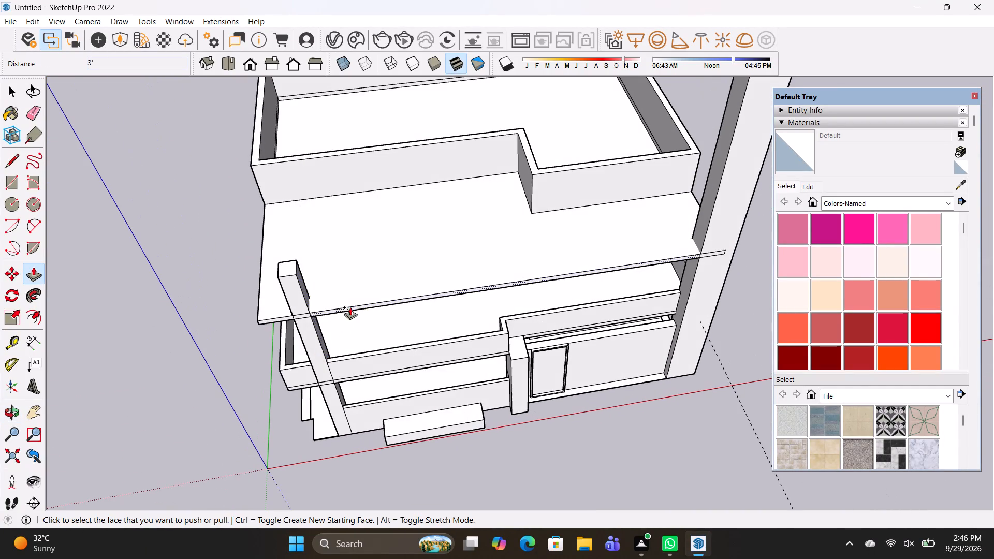
{"action": "key", "text": "space"}
{"action": "left_click", "coordinate": [353, 295]}
{"action": "type", "text": "OF"}
{"action": "left_click", "coordinate": [354, 299]}
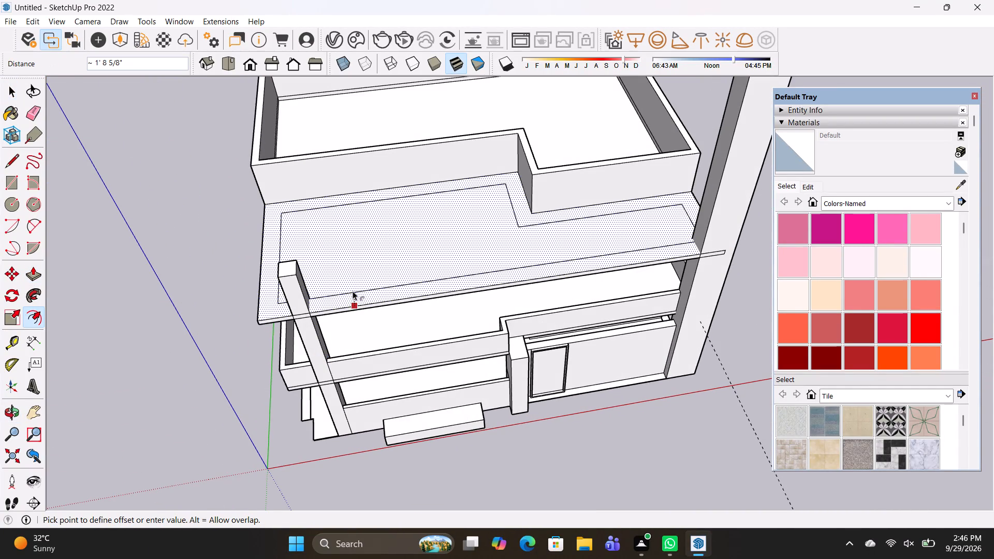
{"action": "key", "text": "6"}
{"action": "key", "text": "shift+quotedbl"}
{"action": "key", "text": "Return"}
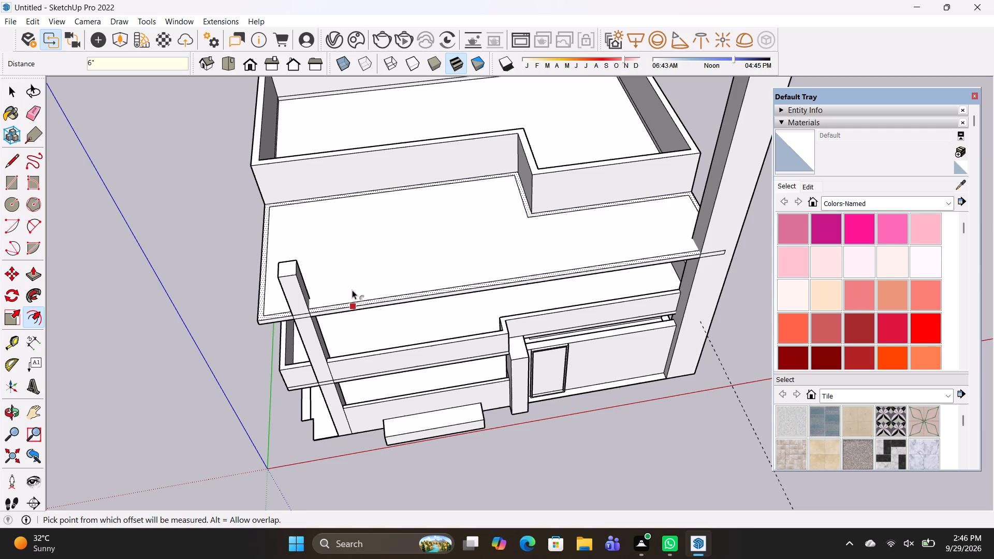
Push/Pull the 6" edge strip around the upper slab up 3'6" as a parapet wall.
{"action": "key", "text": "p"}
{"action": "scroll", "coordinate": [347, 303], "scroll_direction": "up", "scroll_amount": 2}
{"action": "left_click", "coordinate": [347, 303]}
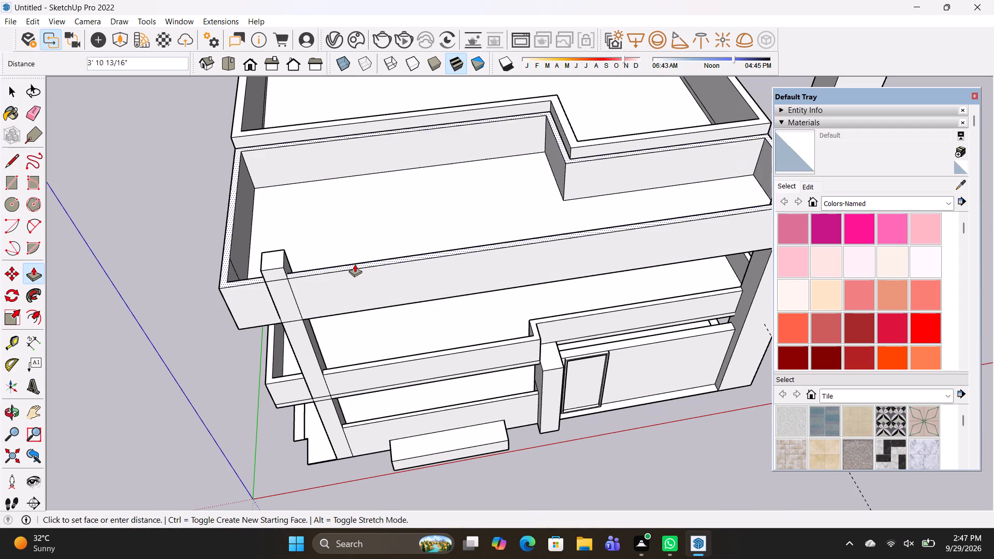
{"action": "key", "text": "3"}
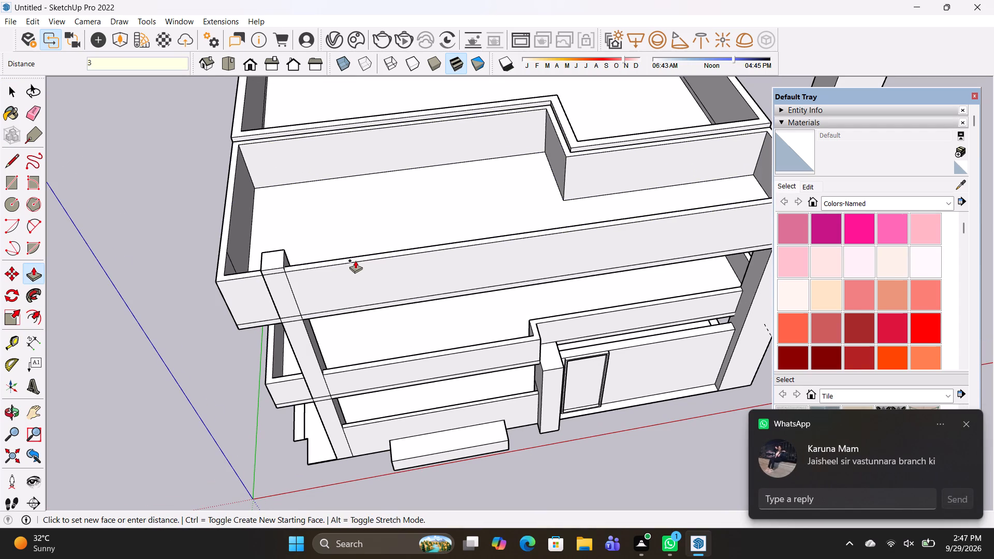
{"action": "type", "text": "'6\""}
{"action": "key", "text": "Return"}
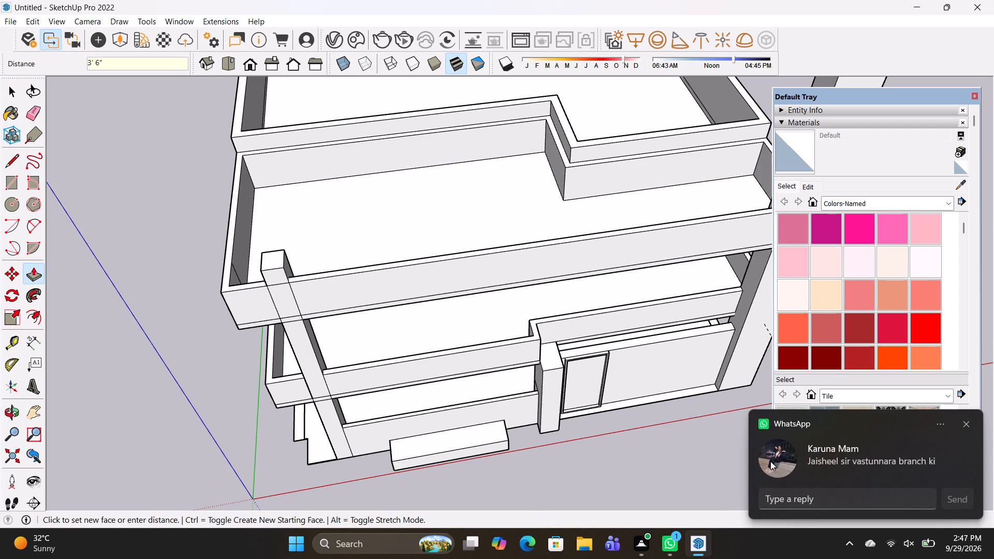
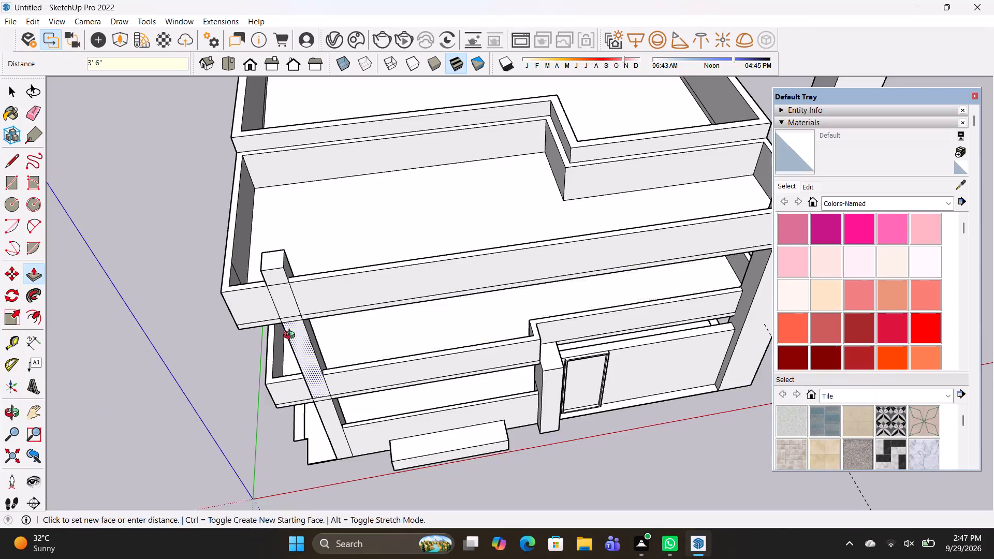
Examine the raised parapet around the upper projecting slab from the front, the short end and above.
{"action": "middle_click_drag", "start_coordinate": [291, 336], "coordinate": [212, 339]}
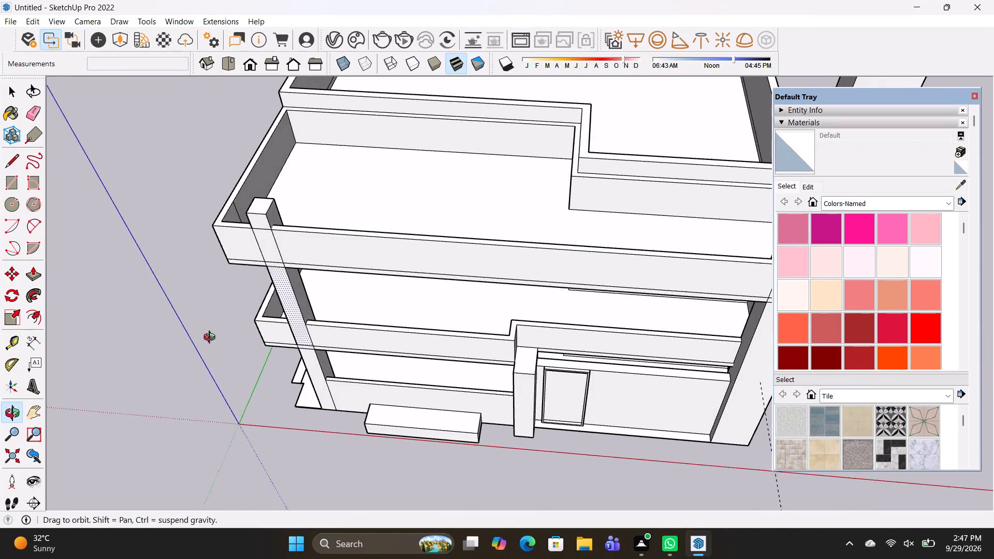
{"action": "middle_click_drag", "start_coordinate": [212, 339], "coordinate": [190, 340]}
{"action": "key", "text": "e"}
{"action": "scroll", "coordinate": [255, 184], "scroll_direction": "up", "scroll_amount": 3}
{"action": "left_click", "coordinate": [238, 190]}
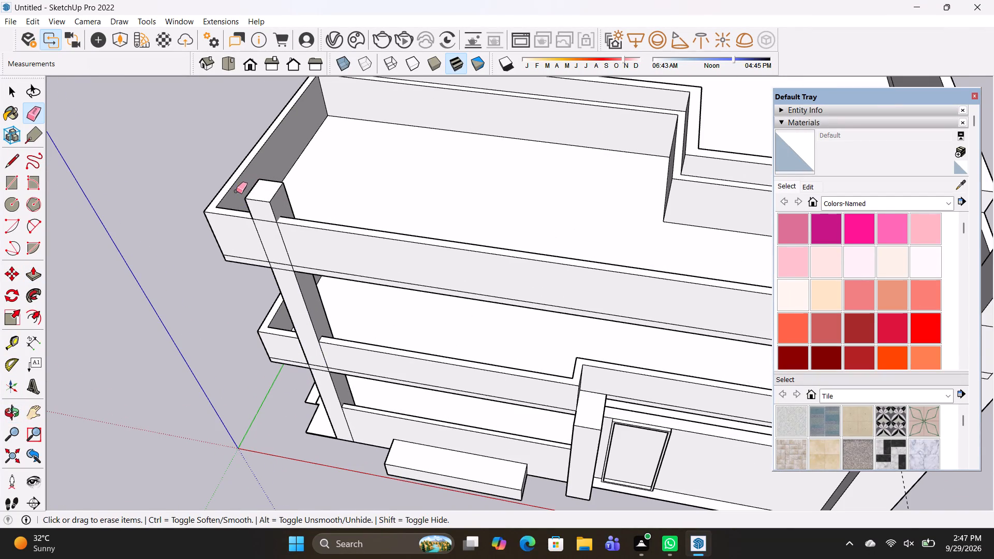
{"action": "middle_click_drag", "start_coordinate": [334, 219], "coordinate": [559, 43]}
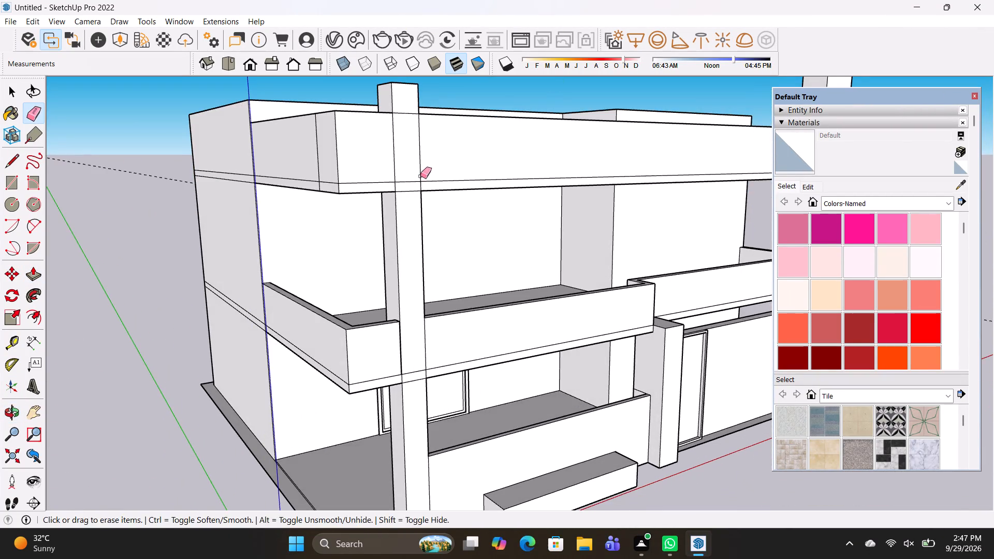
{"action": "middle_click_drag", "start_coordinate": [407, 213], "coordinate": [369, 527]}
{"action": "middle_click_drag", "start_coordinate": [464, 395], "coordinate": [729, 134]}
{"action": "scroll", "coordinate": [513, 223], "scroll_direction": "down", "scroll_amount": 2}
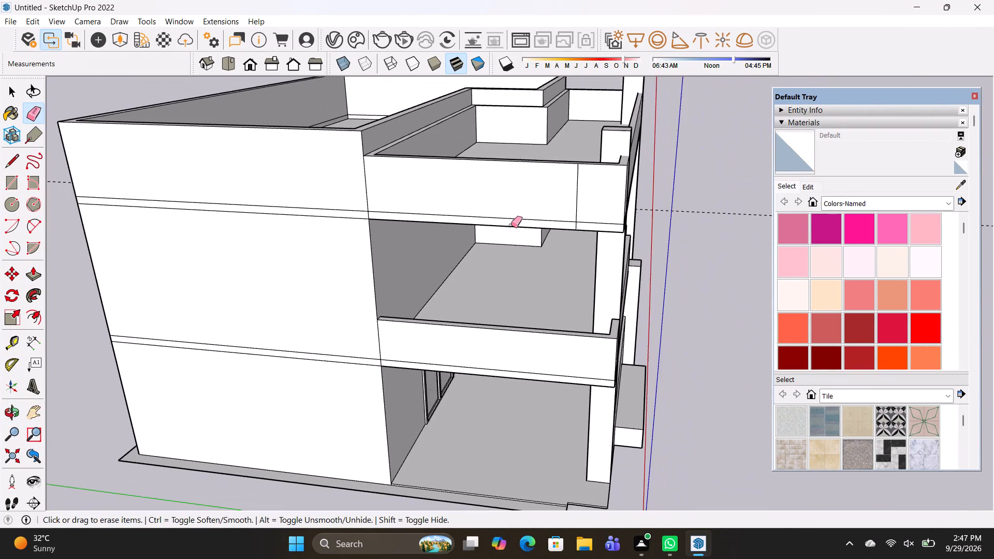
{"action": "middle_click_drag", "start_coordinate": [501, 260], "coordinate": [421, 362], "text": "shift"}
{"action": "middle_click_drag", "start_coordinate": [456, 399], "coordinate": [107, 353]}
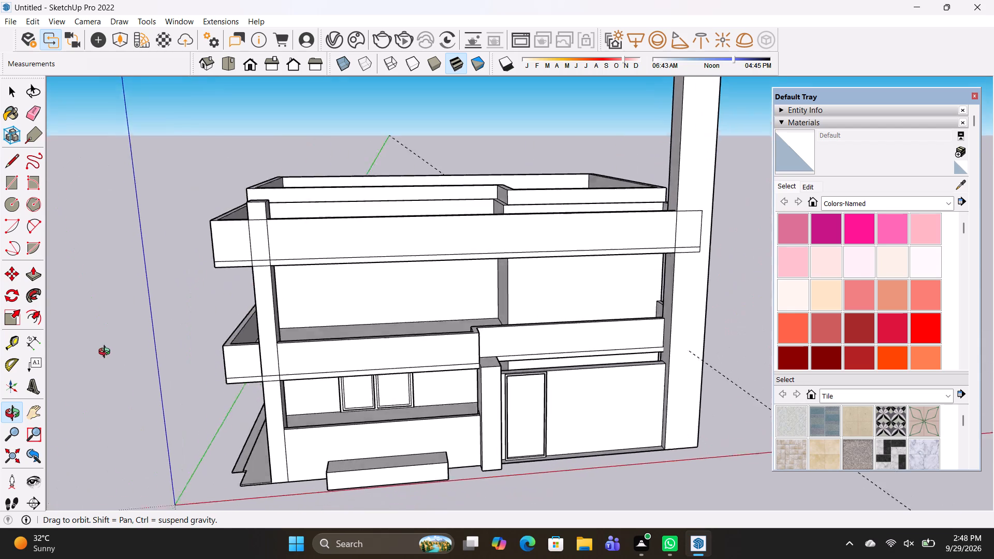
{"action": "middle_click_drag", "start_coordinate": [107, 353], "coordinate": [87, 347]}
{"action": "middle_click_drag", "start_coordinate": [388, 289], "coordinate": [381, 480]}
Draw a 6" line across the upper slab's parapet top at each rear inner corner, separating the section along the building wall.
{"action": "scroll", "coordinate": [447, 268], "scroll_direction": "up", "scroll_amount": 2}
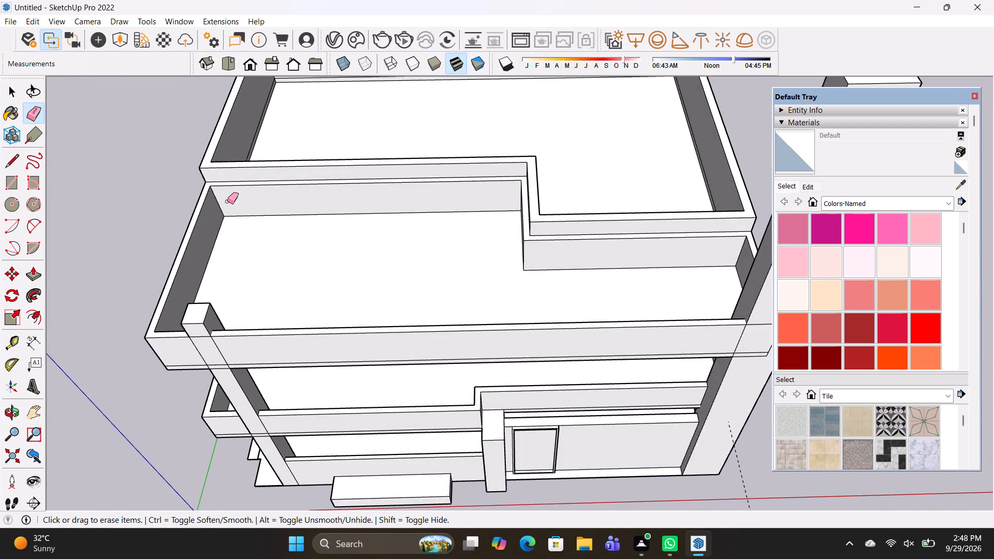
{"action": "scroll", "coordinate": [227, 200], "scroll_direction": "up", "scroll_amount": 3}
{"action": "key", "text": "l"}
{"action": "scroll", "coordinate": [150, 158], "scroll_direction": "up", "scroll_amount": 4}
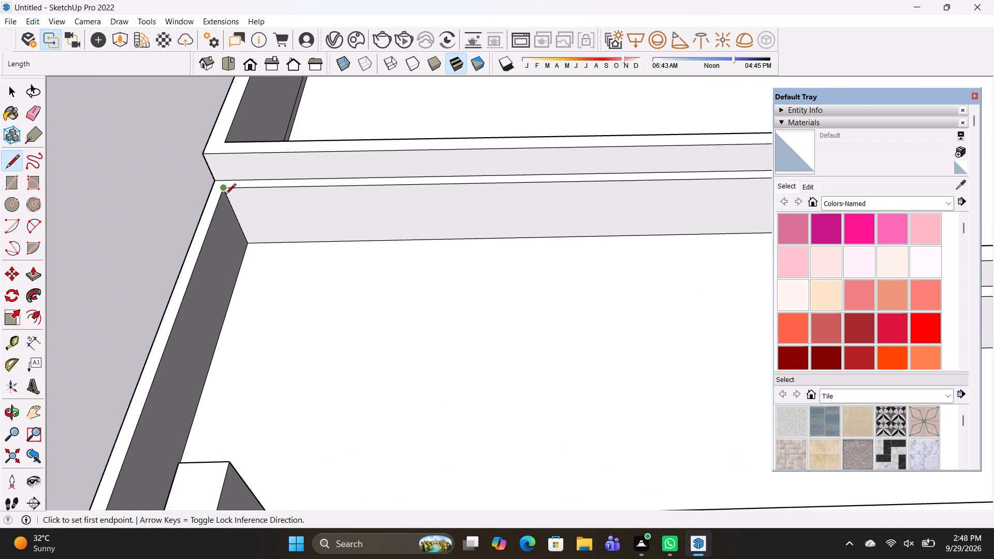
{"action": "left_click", "coordinate": [225, 188]}
{"action": "scroll", "coordinate": [226, 180], "scroll_direction": "up", "scroll_amount": 8}
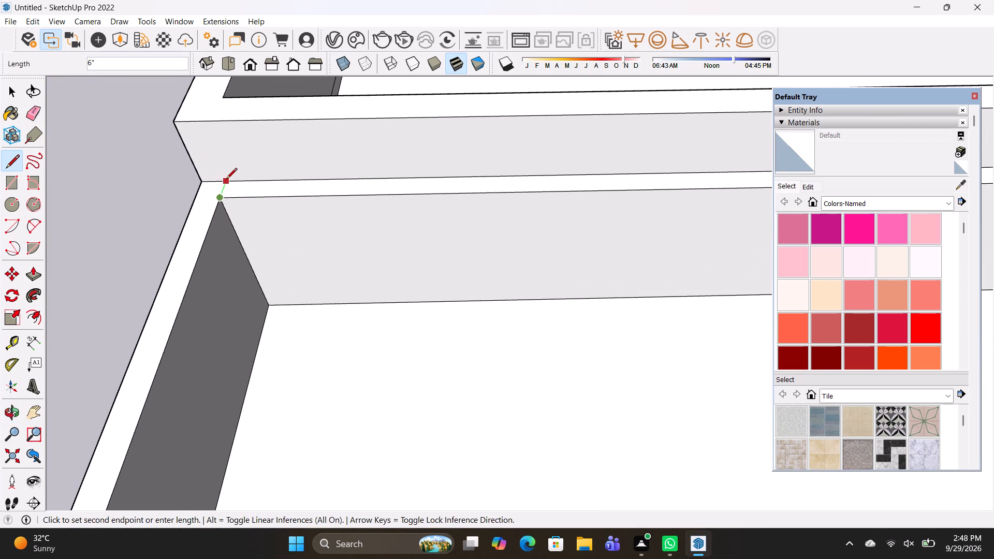
{"action": "left_click", "coordinate": [226, 180]}
{"action": "scroll", "coordinate": [229, 180], "scroll_direction": "down", "scroll_amount": 8}
{"action": "middle_click_drag", "start_coordinate": [376, 290], "coordinate": [2, 296], "text": "shift"}
{"action": "scroll", "coordinate": [338, 298], "scroll_direction": "down", "scroll_amount": 4}
{"action": "middle_click_drag", "start_coordinate": [463, 343], "coordinate": [316, 326], "text": "shift"}
{"action": "scroll", "coordinate": [537, 303], "scroll_direction": "up", "scroll_amount": 3}
{"action": "middle_click_drag", "start_coordinate": [528, 307], "coordinate": [611, 327]}
{"action": "scroll", "coordinate": [618, 291], "scroll_direction": "up", "scroll_amount": 4}
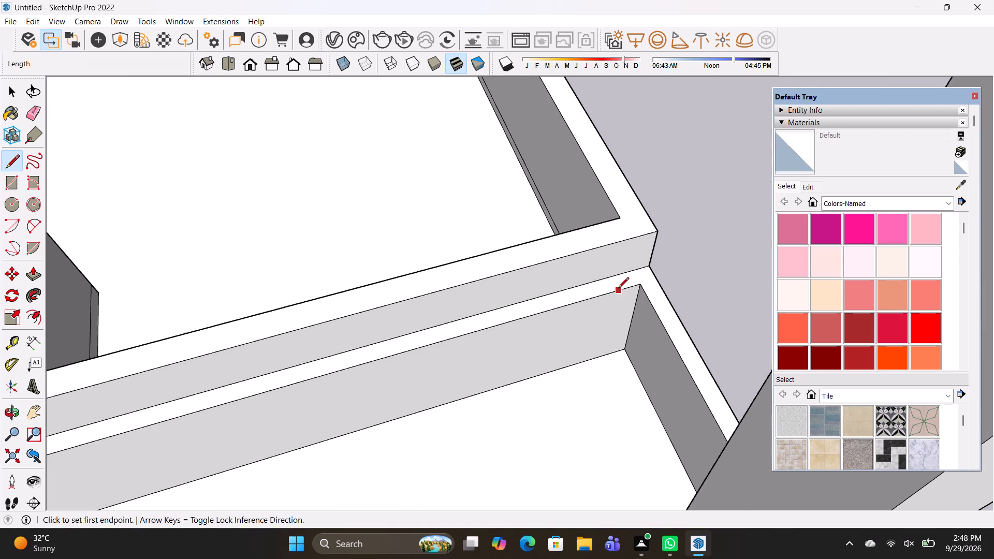
{"action": "key", "text": "l"}
{"action": "left_click", "coordinate": [641, 281]}
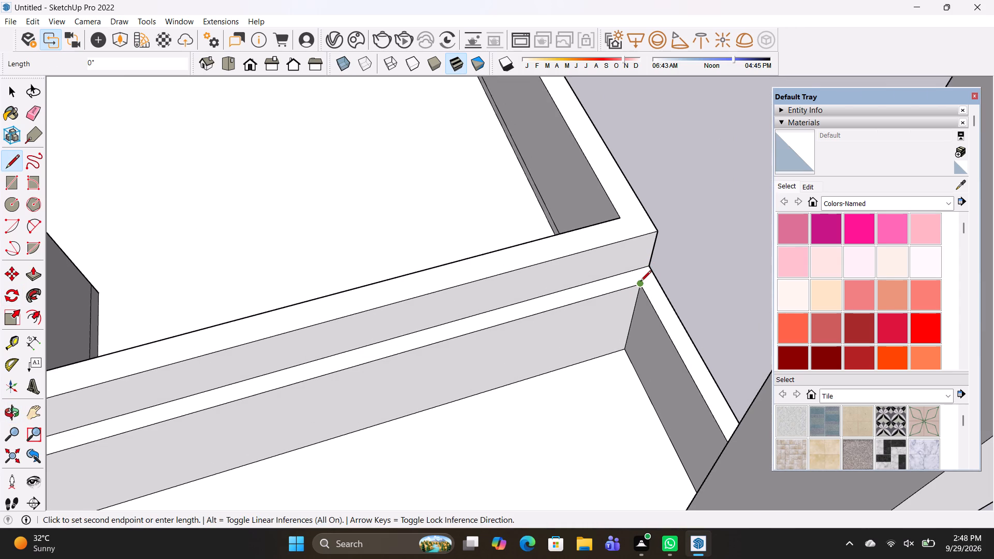
{"action": "left_click", "coordinate": [635, 270]}
Push/Pull the separated parapet section along the building wall down 3'6" to the upper slab's surface.
{"action": "key", "text": "space"}
{"action": "type", "text": "P"}
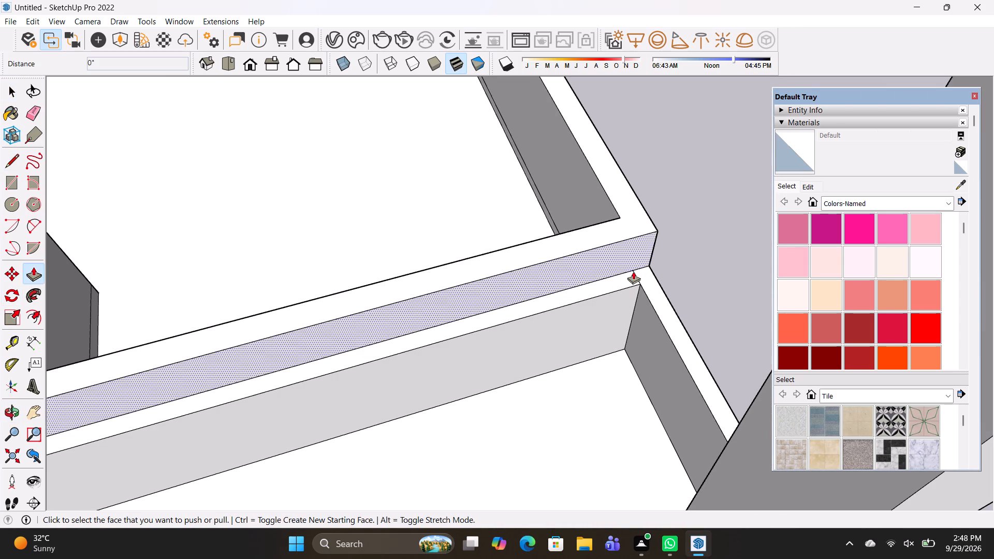
{"action": "left_click", "coordinate": [625, 279]}
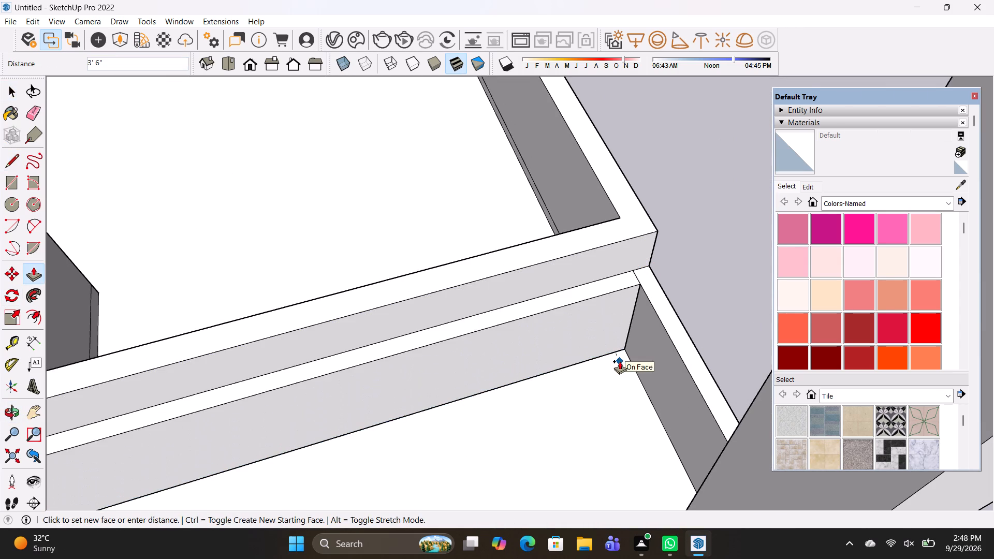
{"action": "left_click", "coordinate": [620, 361]}
Erase the leftover strip edges on the upper slab along the stepped building wall.
{"action": "middle_click_drag", "start_coordinate": [614, 370], "coordinate": [611, 350]}
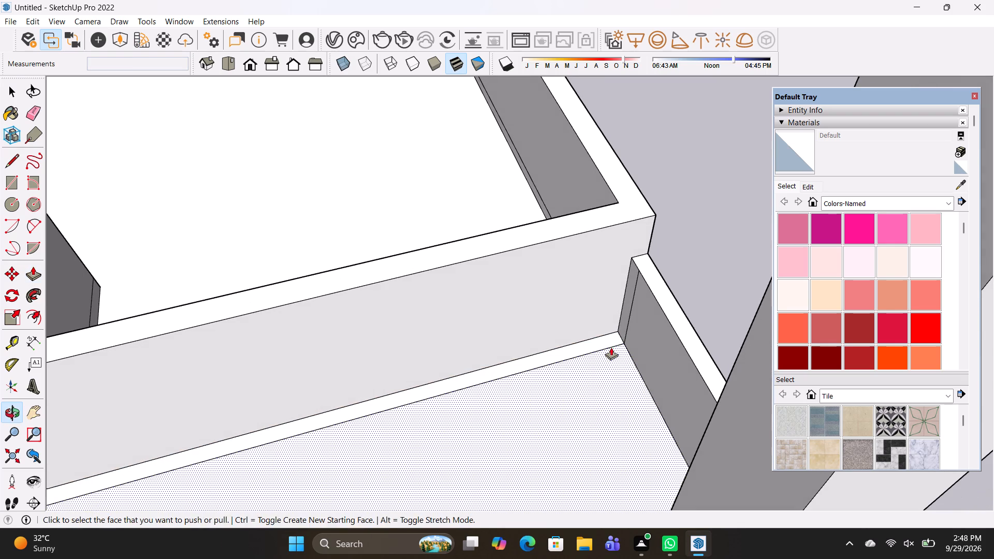
{"action": "key", "text": "e"}
{"action": "left_click_drag", "start_coordinate": [569, 361], "coordinate": [568, 352]}
{"action": "scroll", "coordinate": [553, 381], "scroll_direction": "down", "scroll_amount": 3}
{"action": "middle_click_drag", "start_coordinate": [459, 408], "coordinate": [579, 353], "text": "shift"}
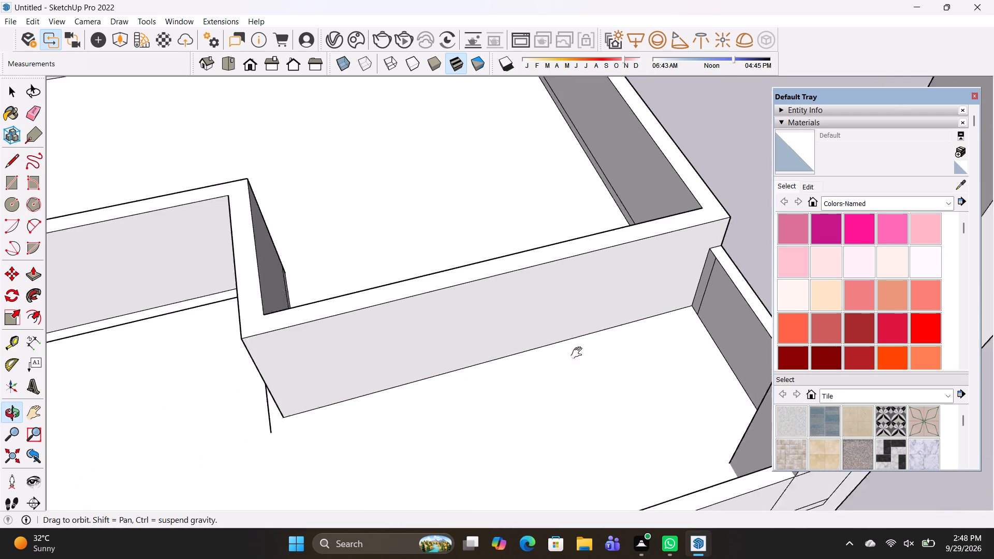
{"action": "middle_click_drag", "start_coordinate": [579, 353], "coordinate": [600, 338], "text": "shift"}
{"action": "left_click", "coordinate": [317, 399]}
{"action": "left_click", "coordinate": [317, 394]}
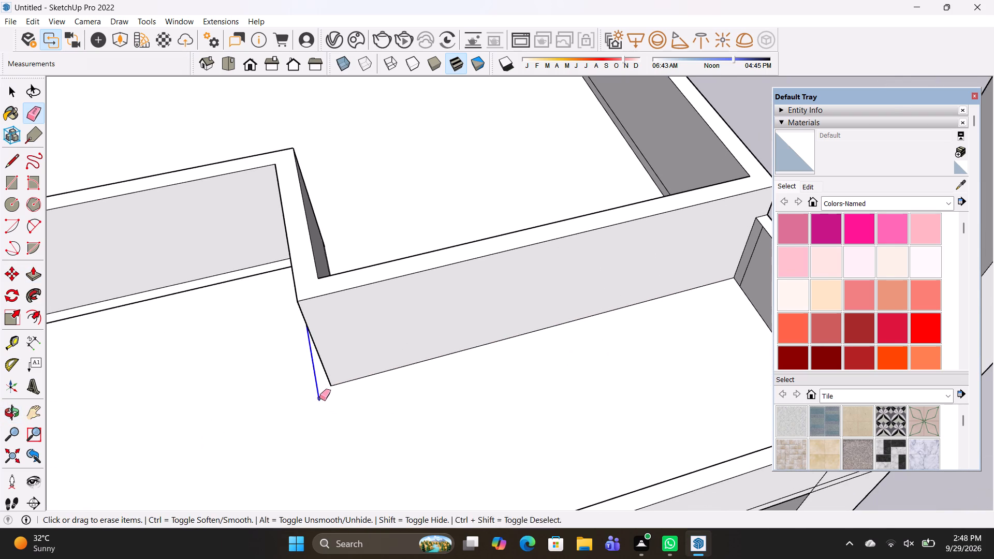
{"action": "left_click", "coordinate": [207, 286]}
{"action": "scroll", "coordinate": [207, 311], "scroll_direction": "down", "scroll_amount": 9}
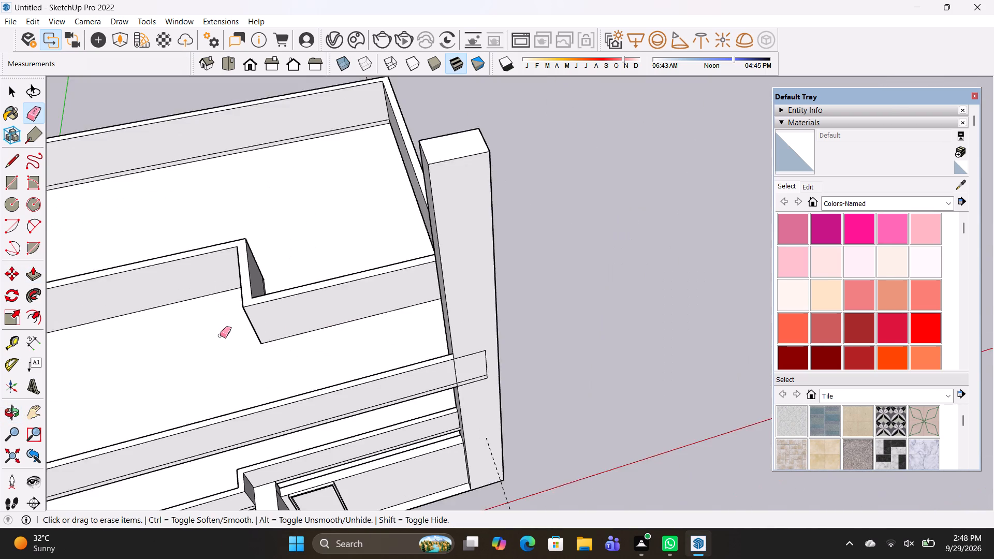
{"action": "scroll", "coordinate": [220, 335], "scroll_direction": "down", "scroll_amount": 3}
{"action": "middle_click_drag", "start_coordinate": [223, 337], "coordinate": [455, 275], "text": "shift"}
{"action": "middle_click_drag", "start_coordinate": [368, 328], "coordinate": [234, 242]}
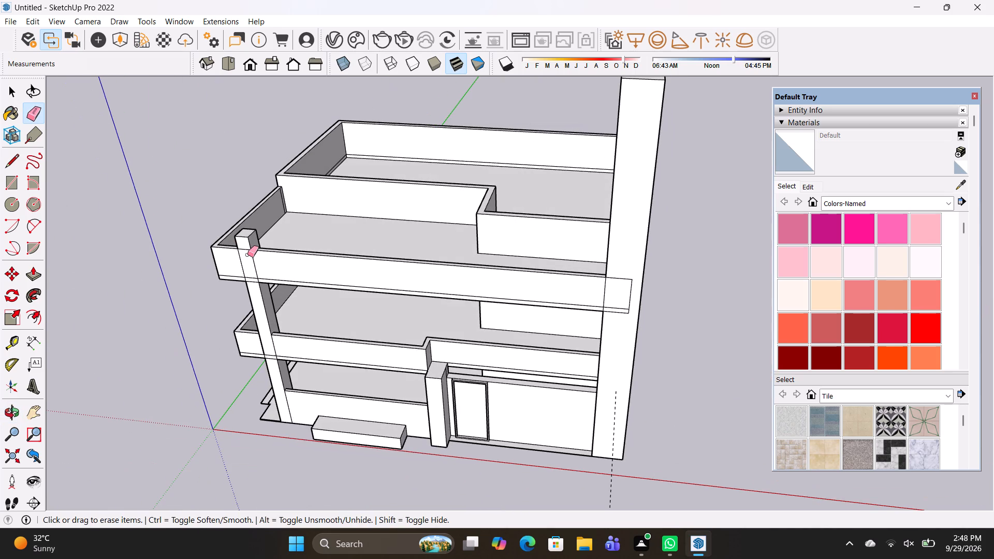
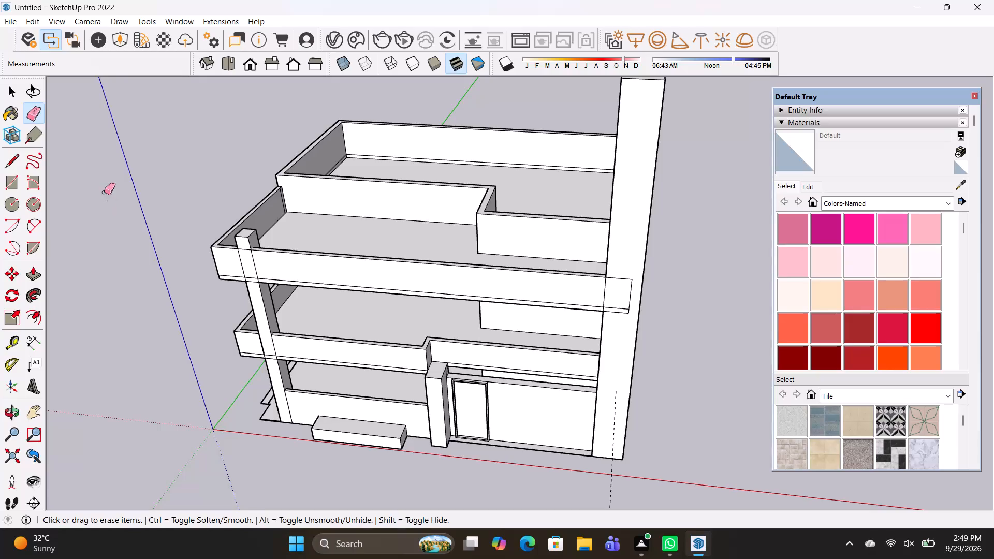
Draw a freestanding upright rectangle in the empty space beside the tall end wall, parallel to the building's front.
{"action": "middle_click_drag", "start_coordinate": [244, 380], "coordinate": [298, 224]}
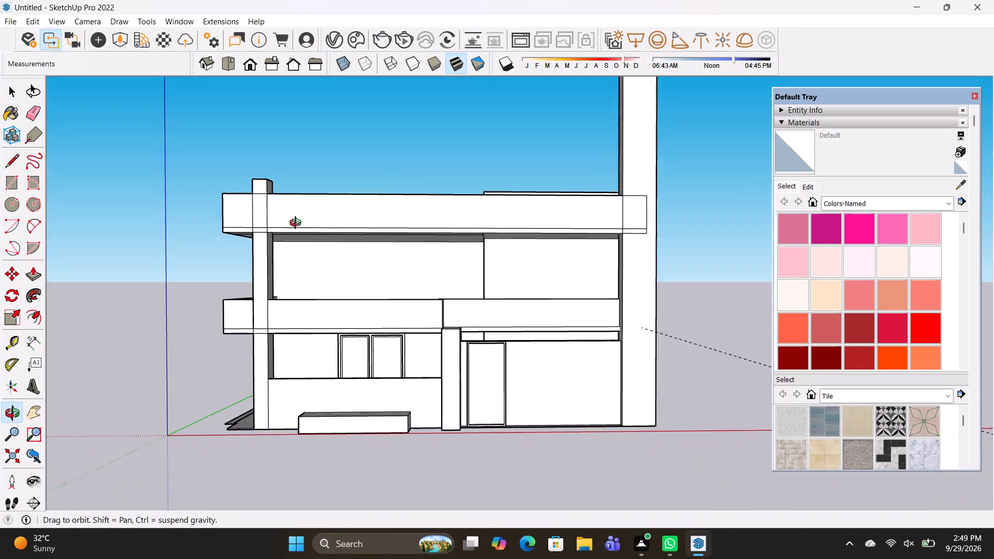
{"action": "middle_click_drag", "start_coordinate": [298, 224], "coordinate": [298, 220]}
{"action": "middle_click_drag", "start_coordinate": [319, 306], "coordinate": [251, 316], "text": "shift"}
{"action": "key", "text": "r"}
{"action": "middle_click_drag", "start_coordinate": [255, 274], "coordinate": [267, 289]}
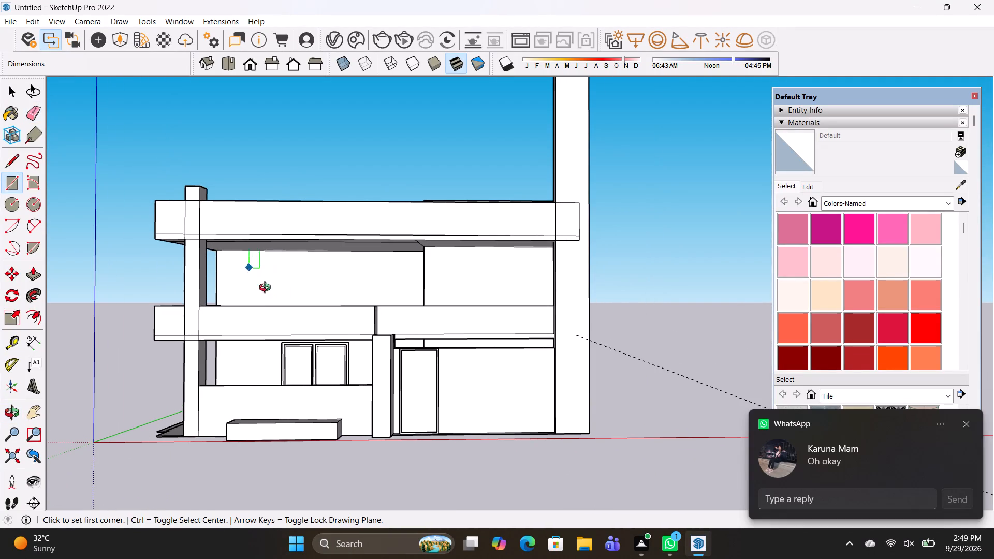
{"action": "middle_click_drag", "start_coordinate": [267, 289], "coordinate": [342, 359]}
{"action": "scroll", "coordinate": [351, 366], "scroll_direction": "down", "scroll_amount": 1}
{"action": "middle_click_drag", "start_coordinate": [333, 379], "coordinate": [272, 325], "text": "shift"}
{"action": "middle_click_drag", "start_coordinate": [338, 397], "coordinate": [299, 334]}
{"action": "left_click", "coordinate": [582, 165]}
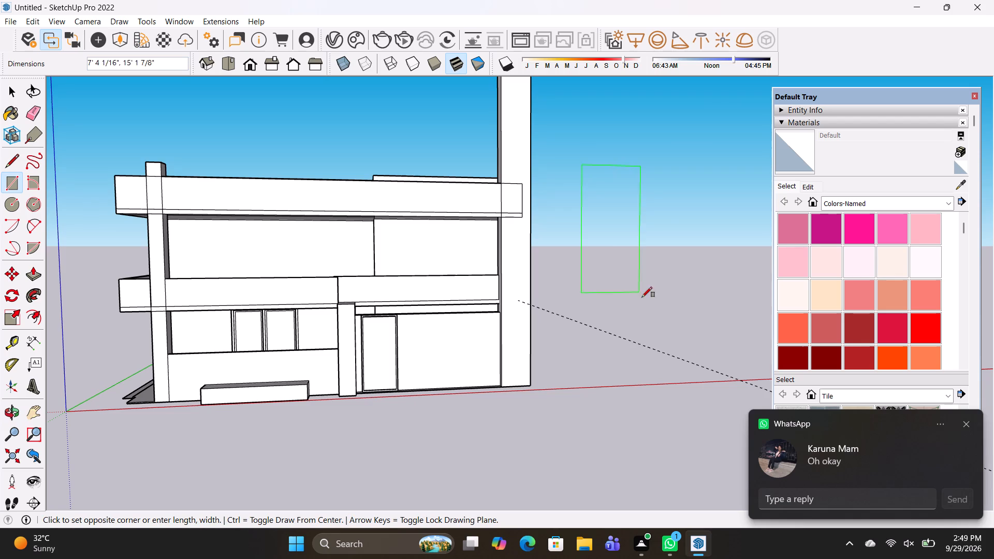
{"action": "left_click", "coordinate": [736, 285]}
Offset the freestanding rectangle's outline inward to form a border frame.
{"action": "middle_click_drag", "start_coordinate": [683, 317], "coordinate": [622, 324]}
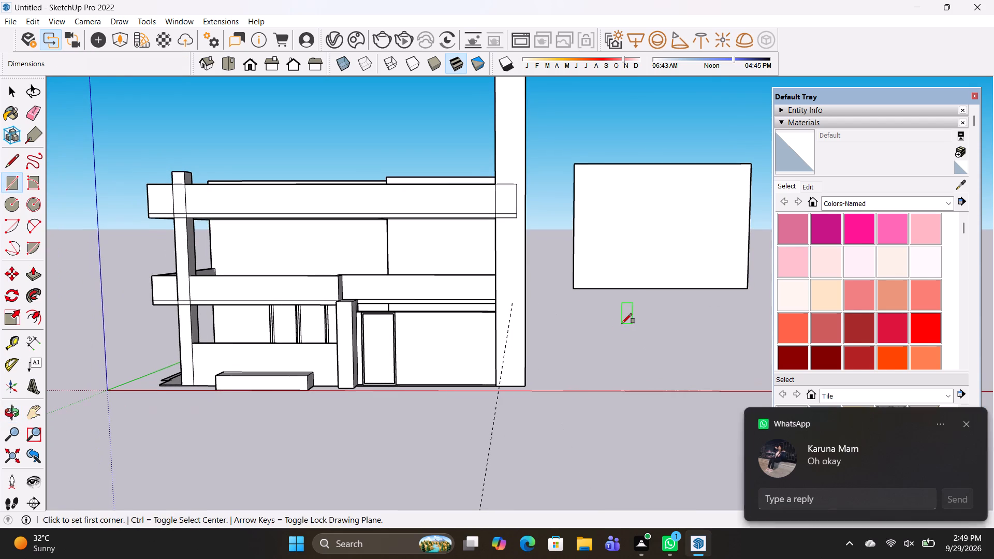
{"action": "type", "text": "OF"}
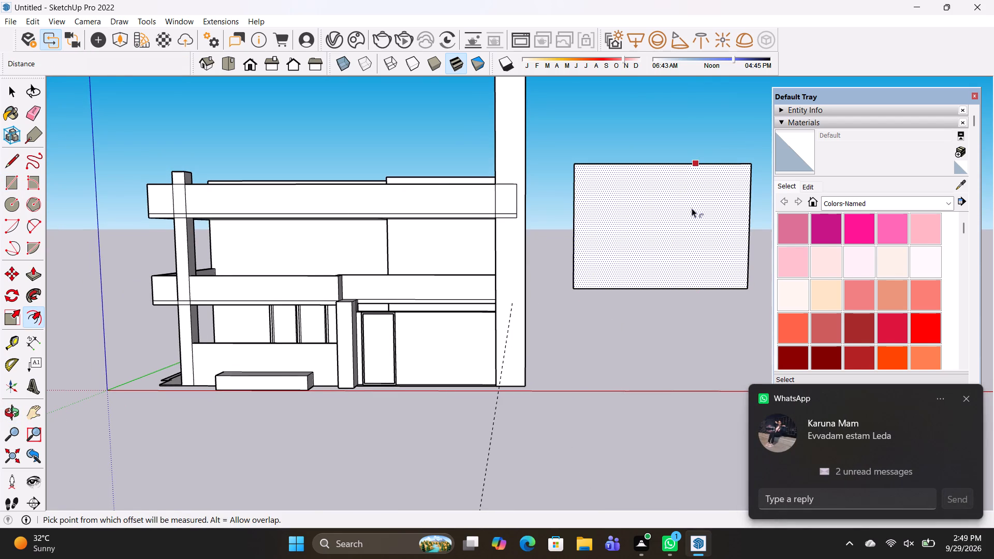
{"action": "left_click", "coordinate": [680, 167]}
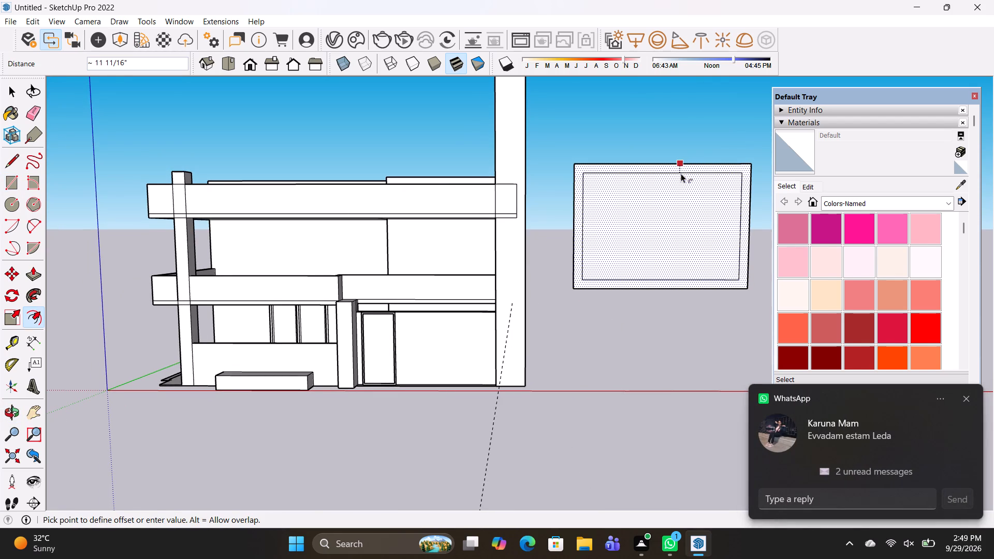
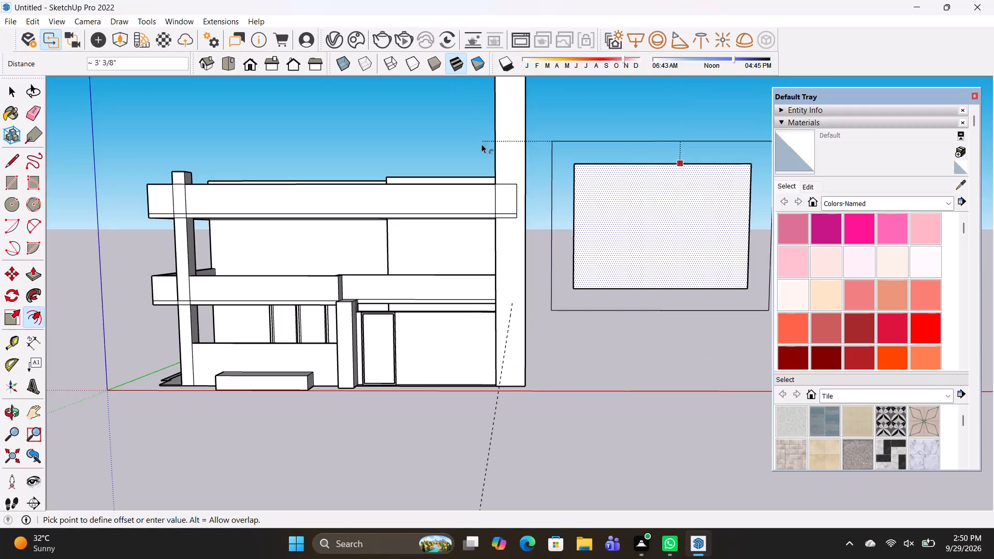
Complete the inward offset of the freestanding rectangle's outline to create its border.
{"action": "scroll", "coordinate": [590, 184], "scroll_direction": "up", "scroll_amount": 3}
{"action": "left_click", "coordinate": [590, 179]}
{"action": "key", "text": "space"}
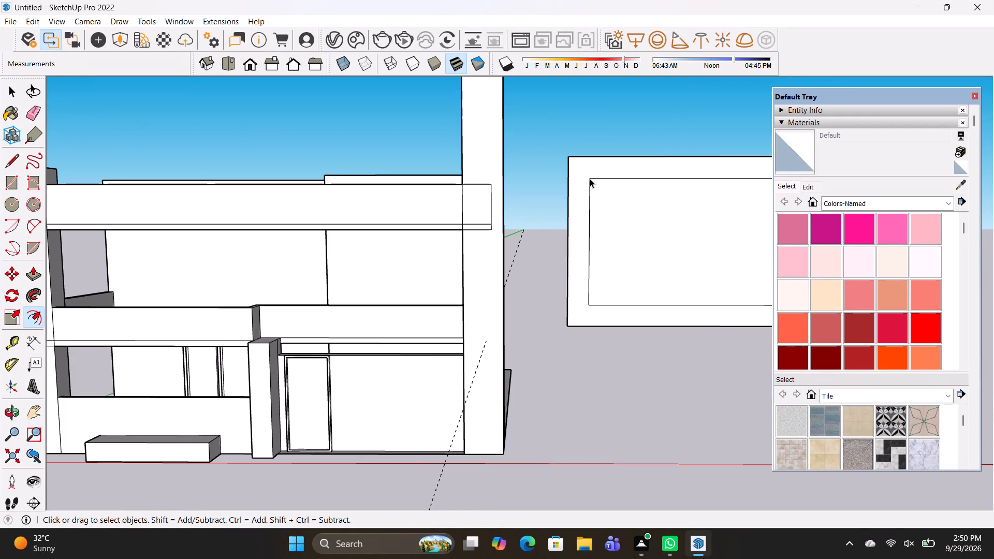
Delete the inner face of the freestanding rectangle, leaving only the open border frame.
{"action": "double_click", "coordinate": [583, 212]}
{"action": "middle_click_drag", "start_coordinate": [592, 217], "coordinate": [472, 270]}
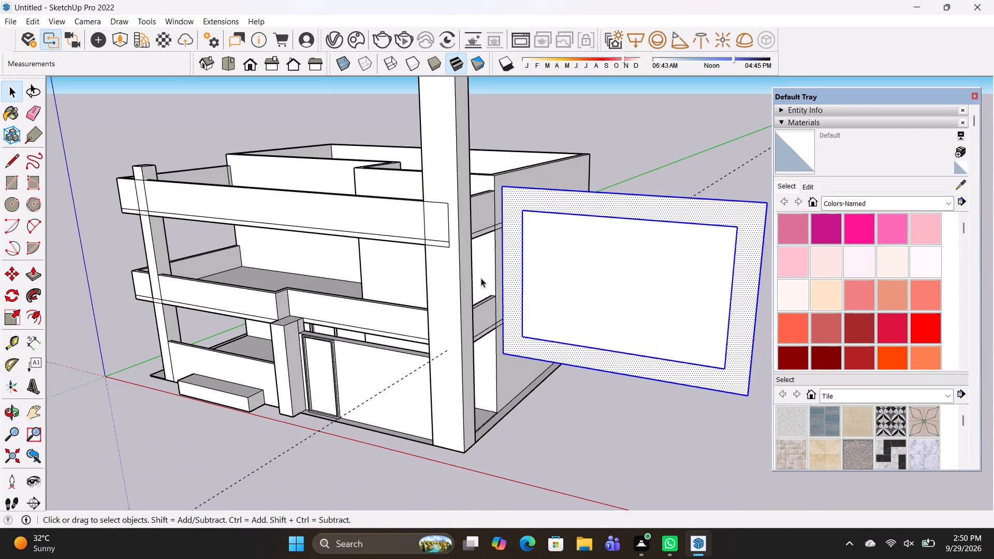
{"action": "key", "text": "space"}
{"action": "left_click", "coordinate": [573, 312]}
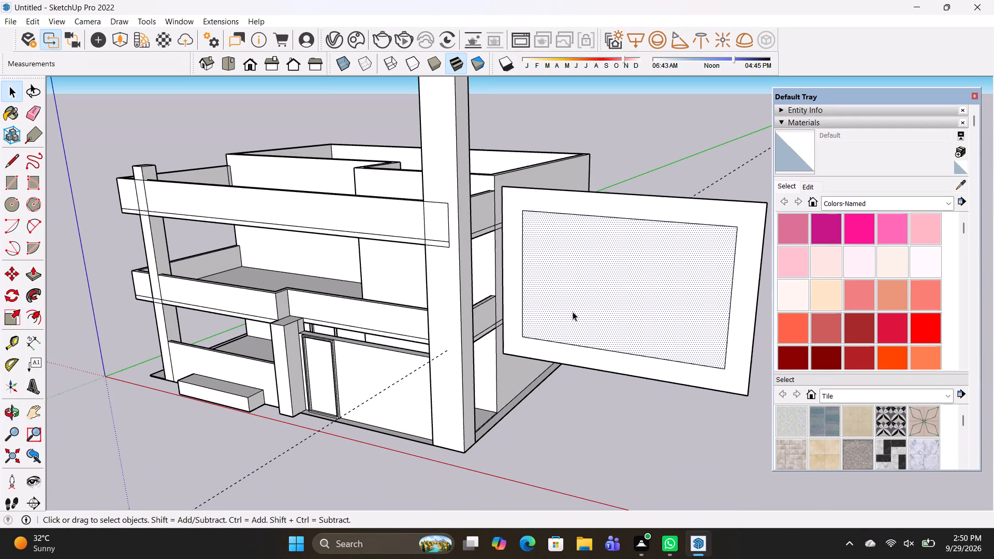
{"action": "key", "text": "Delete"}
Group the freestanding frame's face together with its edges.
{"action": "double_click", "coordinate": [596, 359]}
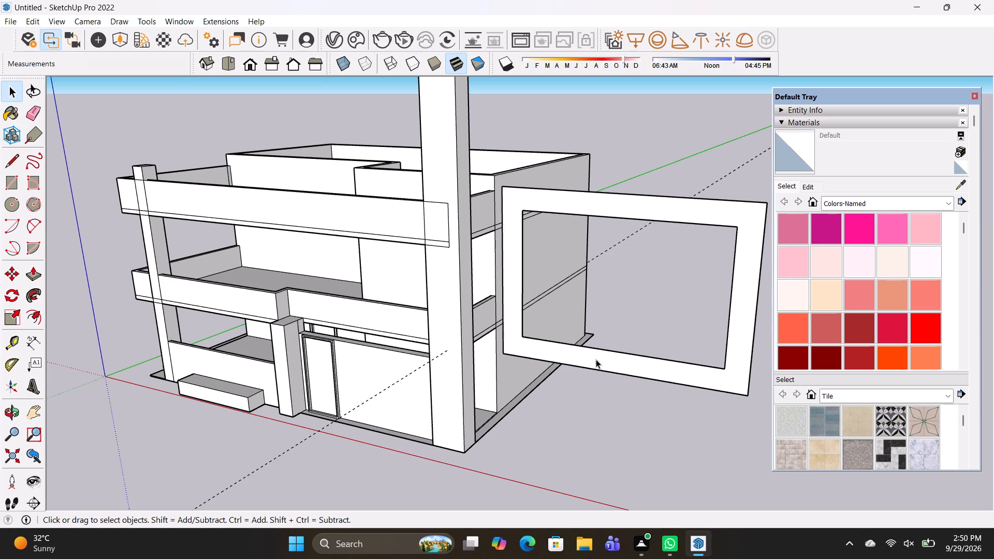
{"action": "right_click", "coordinate": [595, 359]}
{"action": "left_click", "coordinate": [669, 189]}
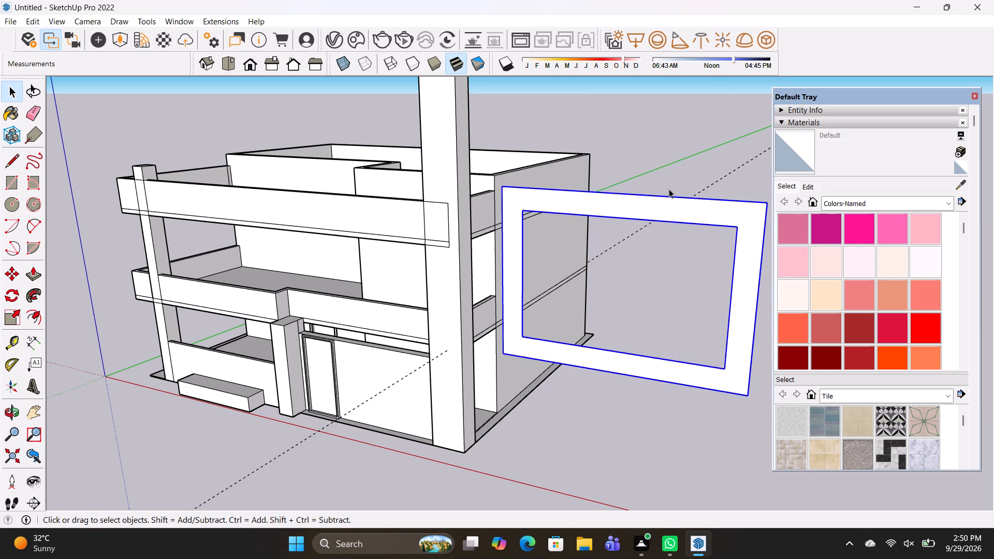
Move the frame group onto the building's front, lining its top edge up with the upper parapet at the corner-column end.
{"action": "key", "text": "p"}
{"action": "key", "text": "m"}
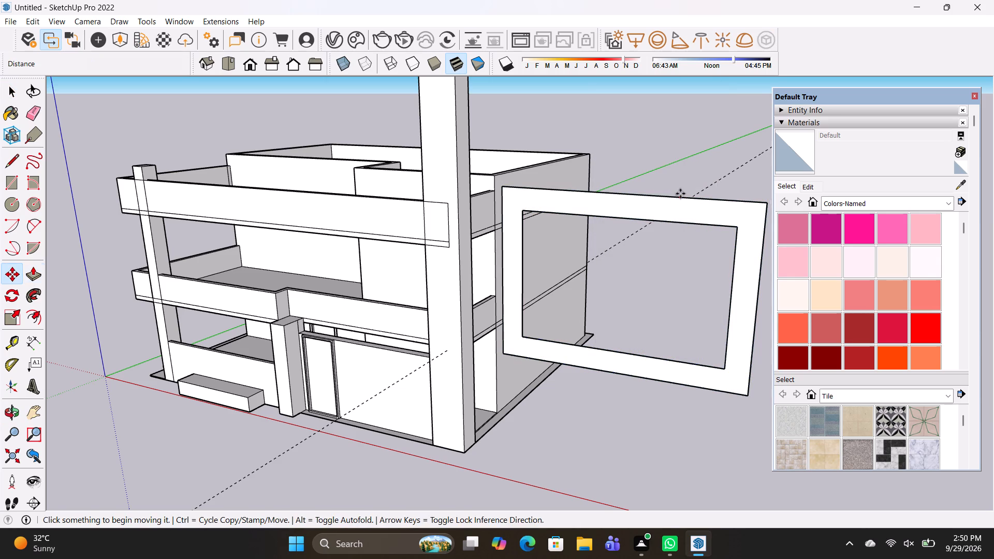
{"action": "left_click", "coordinate": [766, 204]}
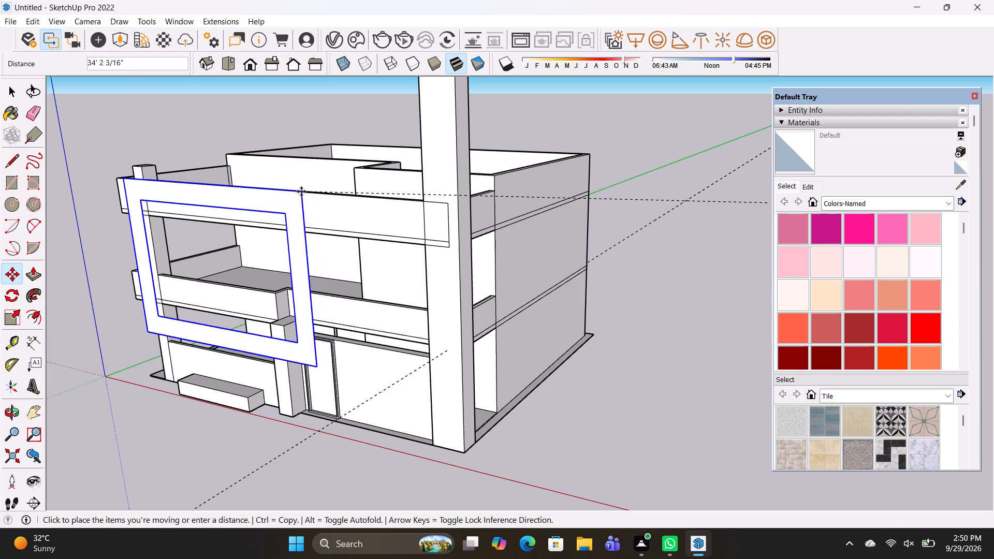
{"action": "left_click", "coordinate": [301, 192]}
{"action": "middle_click_drag", "start_coordinate": [305, 197], "coordinate": [478, 268]}
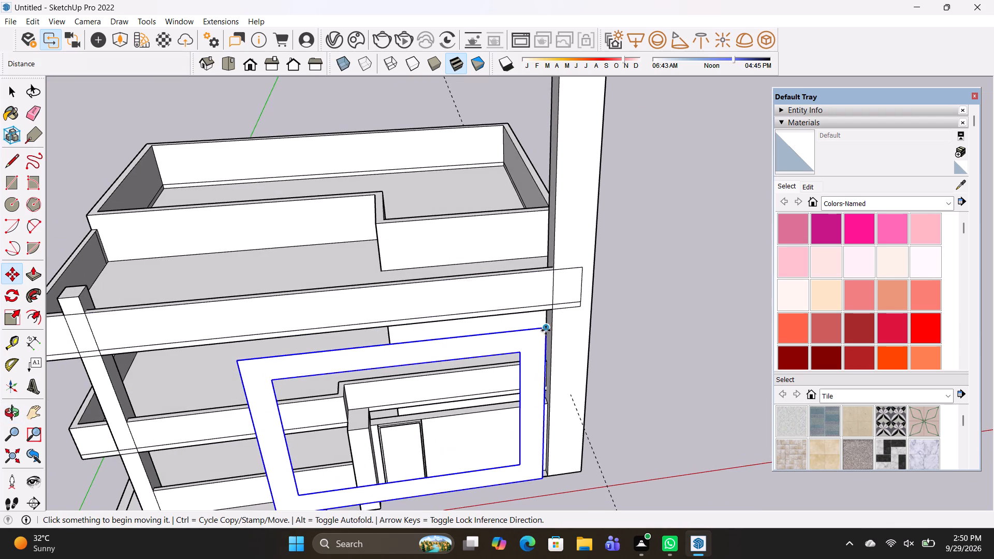
{"action": "left_click", "coordinate": [546, 330]}
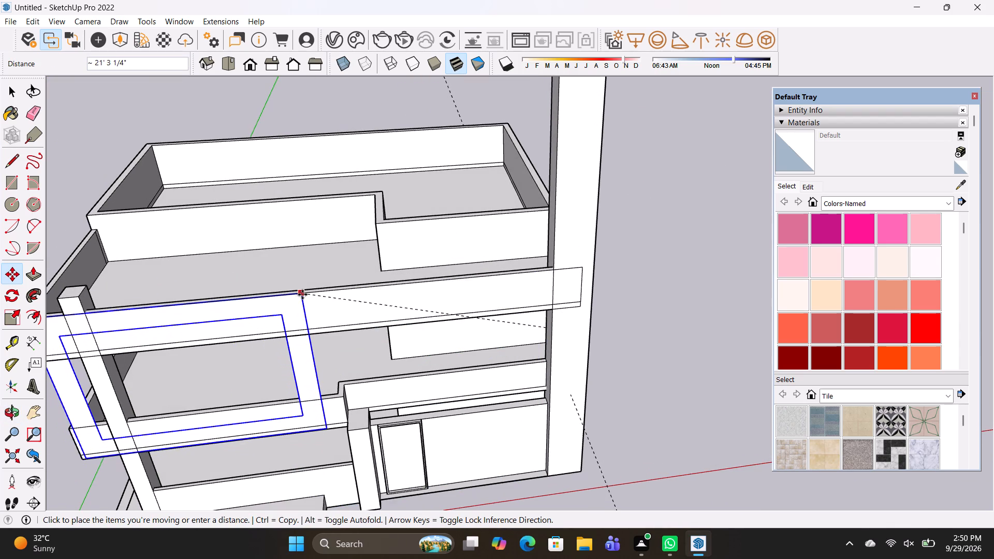
{"action": "left_click", "coordinate": [302, 295]}
Shift the frame group 4' 2" along the red axis so that it sits beside the corner column.
{"action": "middle_click_drag", "start_coordinate": [366, 313], "coordinate": [386, 104]}
{"action": "scroll", "coordinate": [354, 247], "scroll_direction": "down", "scroll_amount": 4}
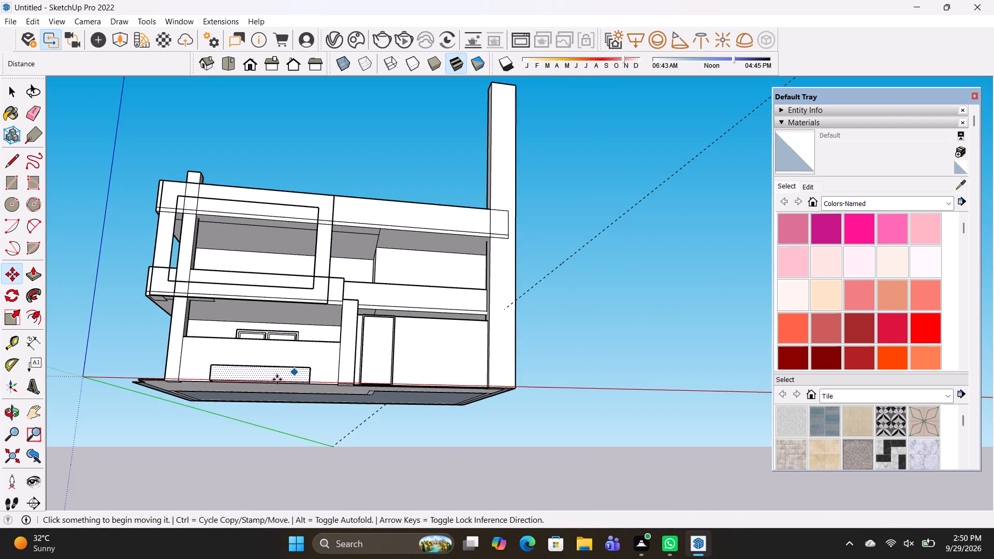
{"action": "middle_click_drag", "start_coordinate": [280, 331], "coordinate": [421, 334], "text": "shift"}
{"action": "scroll", "coordinate": [363, 288], "scroll_direction": "up", "scroll_amount": 5}
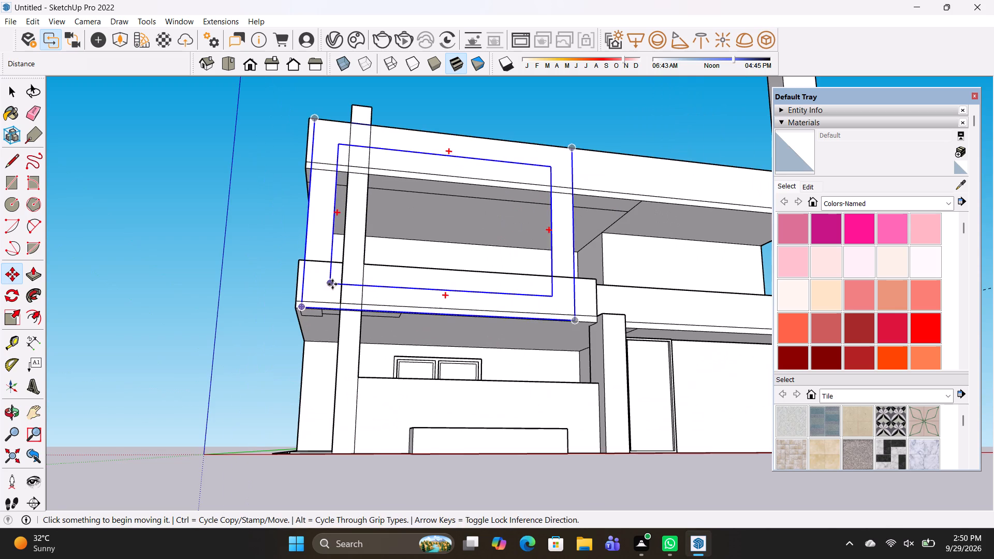
{"action": "left_click", "coordinate": [329, 283]}
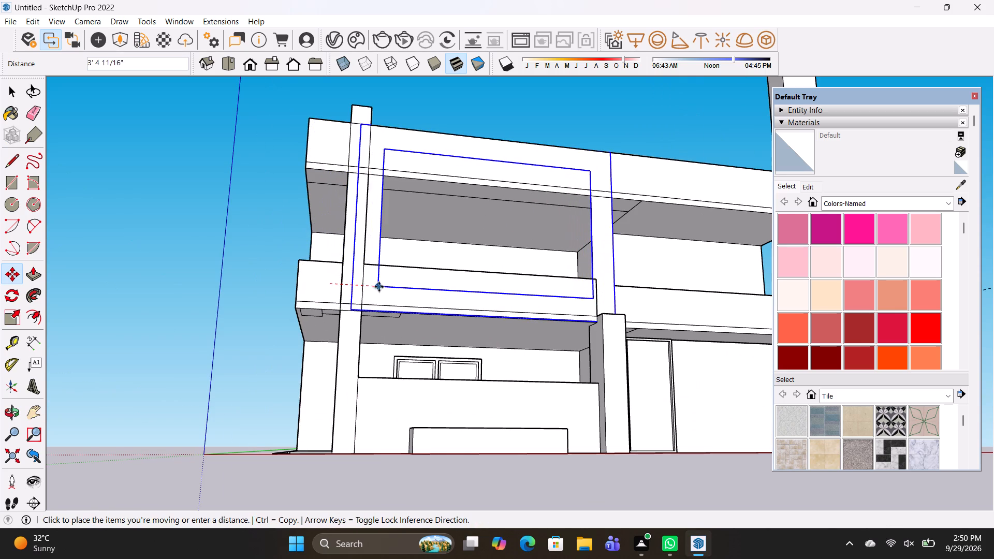
{"action": "left_click", "coordinate": [389, 287]}
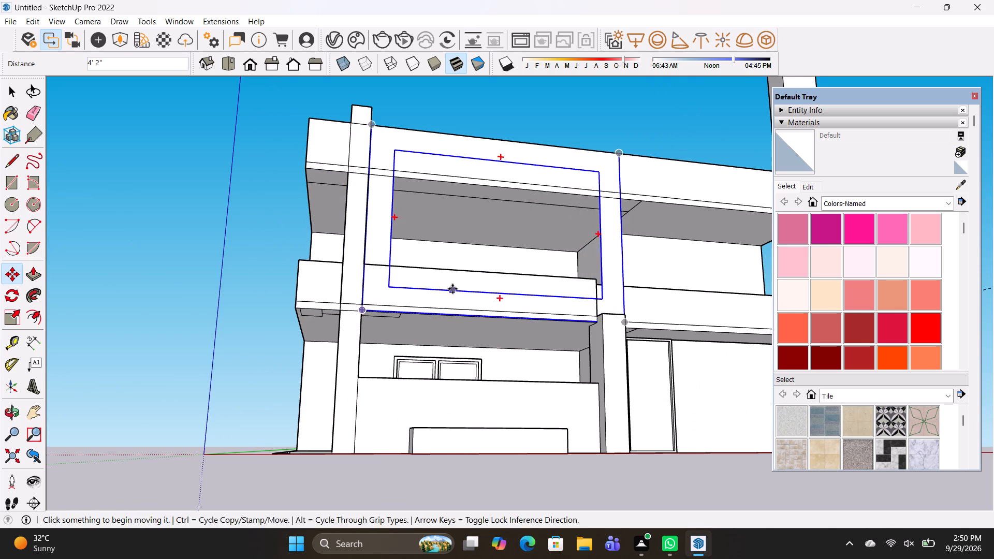
Open the frame group and Push/Pull its face 1' 2 1/4" outward from the building's front.
{"action": "middle_click_drag", "start_coordinate": [452, 304], "coordinate": [346, 381]}
{"action": "scroll", "coordinate": [449, 338], "scroll_direction": "up", "scroll_amount": 4}
{"action": "middle_click_drag", "start_coordinate": [498, 331], "coordinate": [412, 347]}
{"action": "key", "text": "space"}
{"action": "left_click", "coordinate": [499, 340]}
{"action": "left_click", "coordinate": [499, 340]}
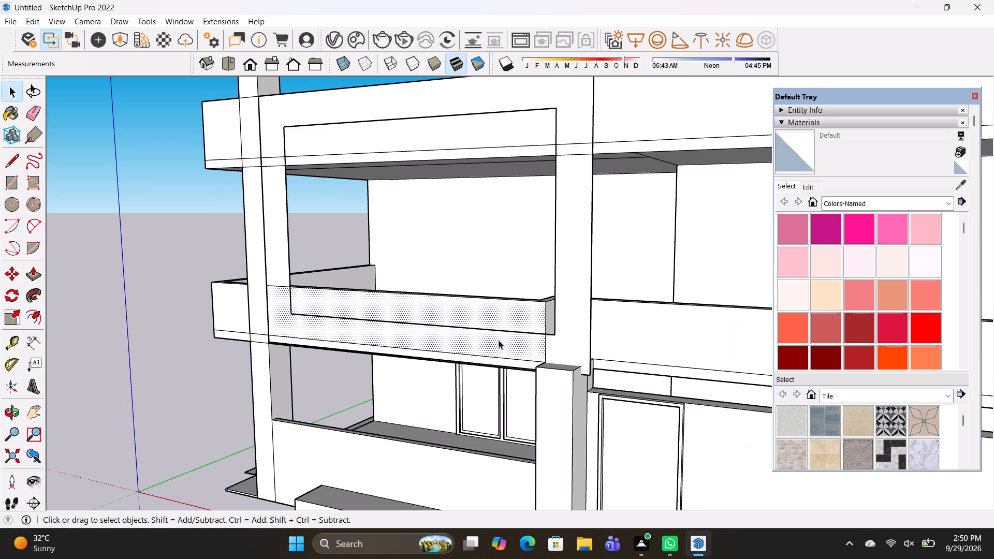
{"action": "left_click", "coordinate": [556, 346]}
{"action": "double_click", "coordinate": [561, 345]}
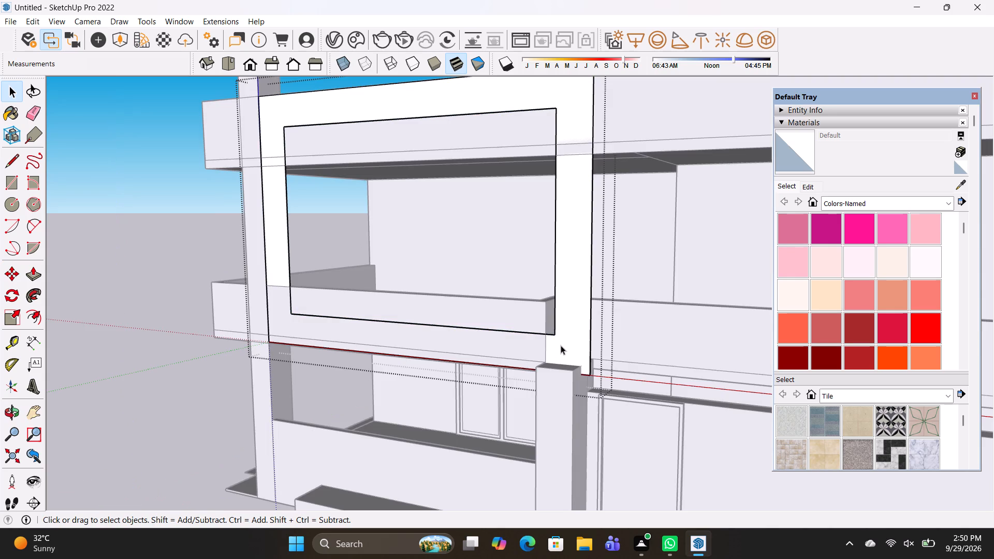
{"action": "left_click", "coordinate": [561, 345]}
{"action": "key", "text": "p"}
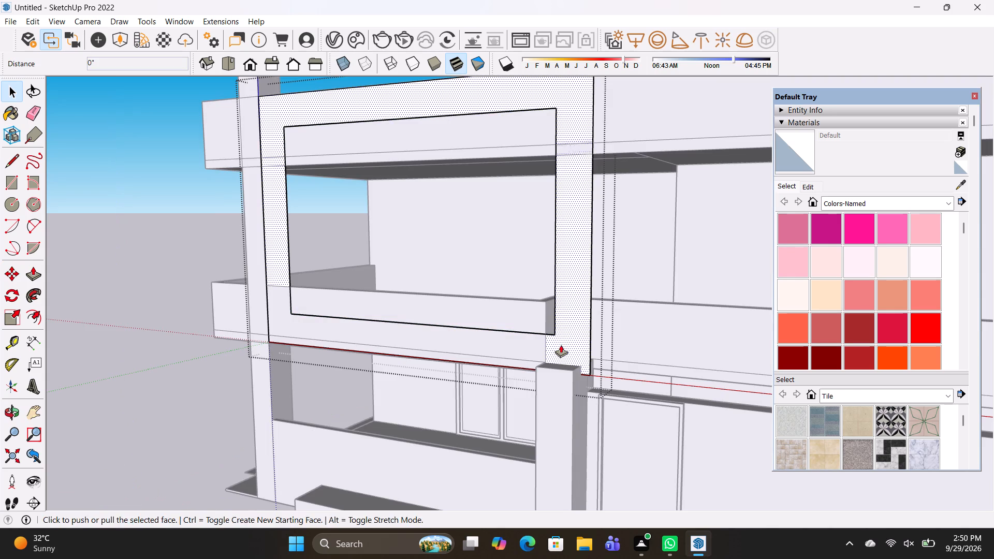
{"action": "left_click", "coordinate": [564, 343]}
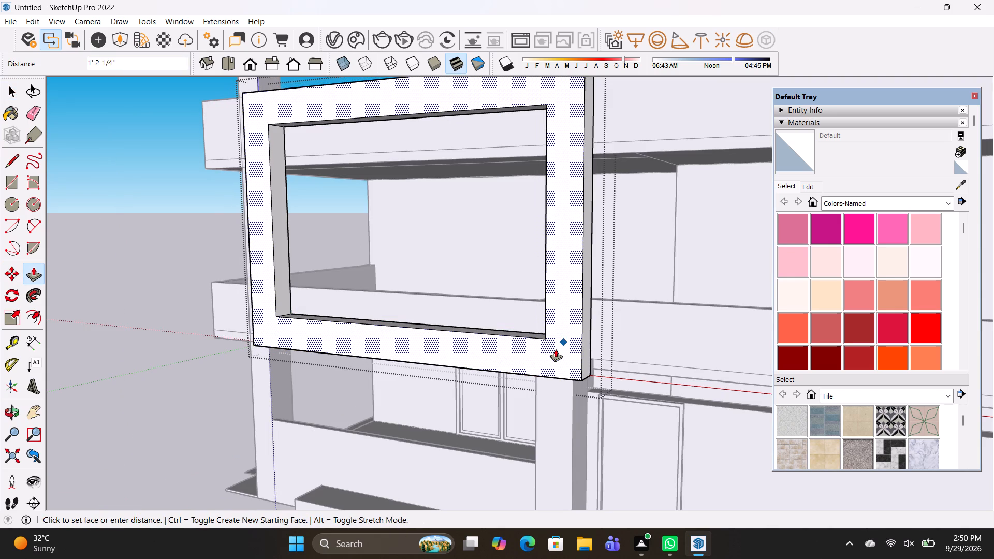
{"action": "key", "text": "Return"}
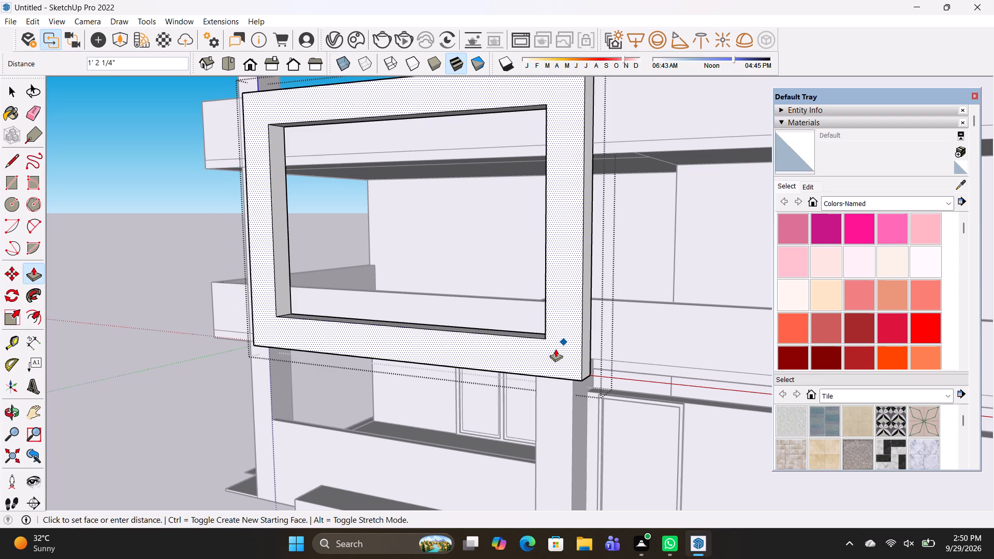
{"action": "left_click", "coordinate": [556, 356]}
{"action": "scroll", "coordinate": [476, 417], "scroll_direction": "down", "scroll_amount": 3}
{"action": "middle_click_drag", "start_coordinate": [490, 422], "coordinate": [536, 434]}
{"action": "key", "text": "space"}
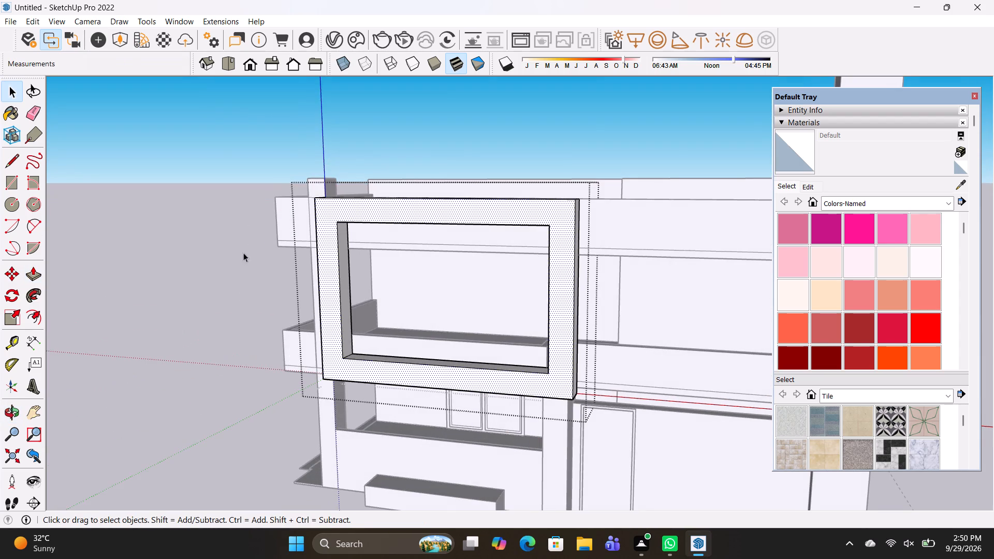
{"action": "left_click", "coordinate": [116, 229]}
Inspect the thickened frame on the front facade and the inner side faces of its opening.
{"action": "scroll", "coordinate": [461, 375], "scroll_direction": "down", "scroll_amount": 2}
{"action": "middle_click_drag", "start_coordinate": [467, 375], "coordinate": [387, 316], "text": "shift"}
{"action": "middle_click_drag", "start_coordinate": [425, 390], "coordinate": [486, 380]}
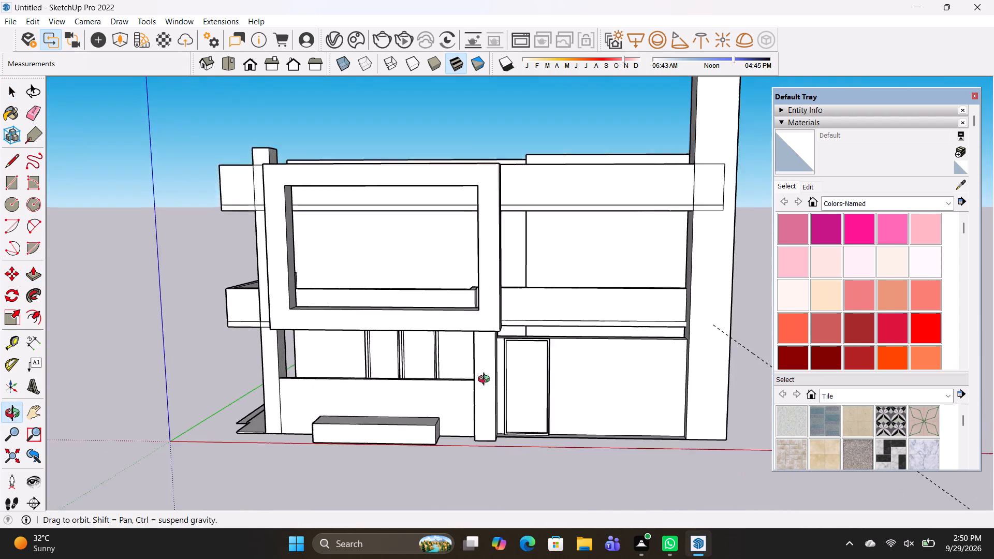
{"action": "middle_click_drag", "start_coordinate": [486, 380], "coordinate": [492, 364]}
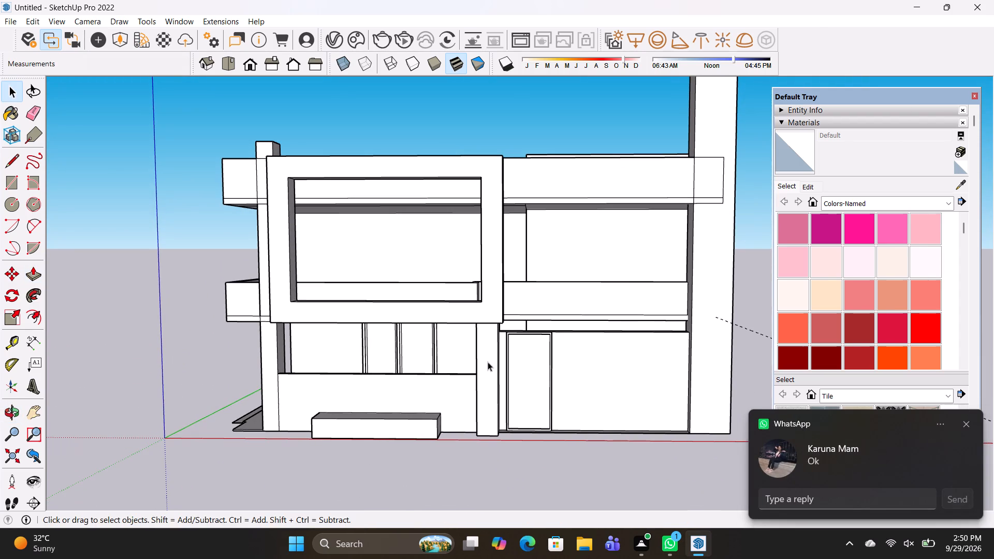
{"action": "scroll", "coordinate": [365, 273], "scroll_direction": "up", "scroll_amount": 2}
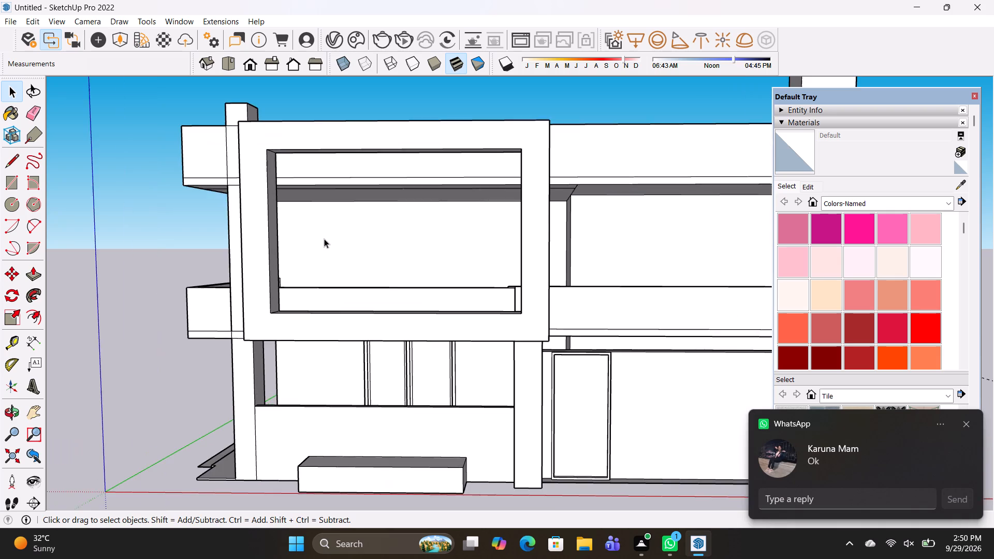
{"action": "middle_click_drag", "start_coordinate": [427, 277], "coordinate": [280, 273]}
{"action": "scroll", "coordinate": [280, 269], "scroll_direction": "up", "scroll_amount": 5}
{"action": "middle_click_drag", "start_coordinate": [363, 306], "coordinate": [340, 355]}
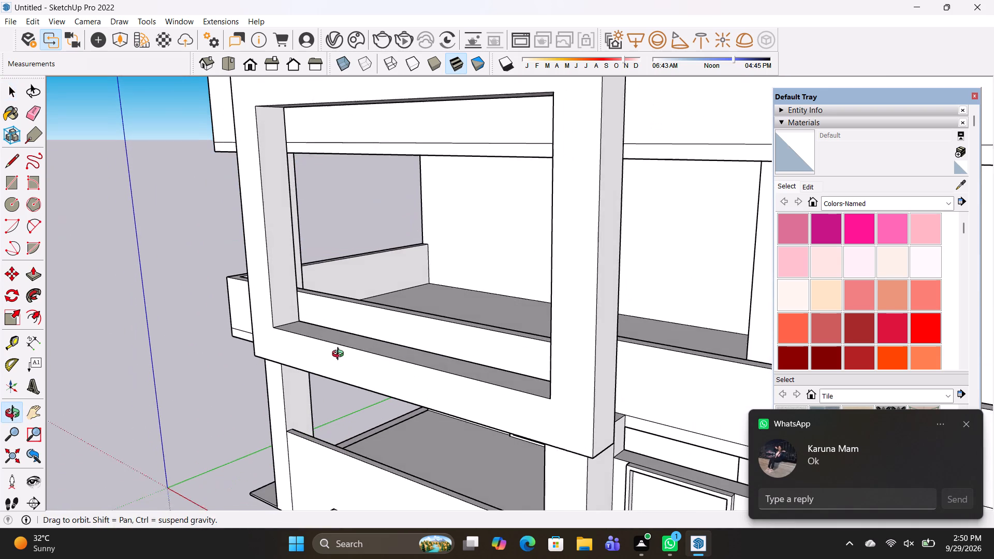
{"action": "middle_click_drag", "start_coordinate": [340, 355], "coordinate": [340, 355]}
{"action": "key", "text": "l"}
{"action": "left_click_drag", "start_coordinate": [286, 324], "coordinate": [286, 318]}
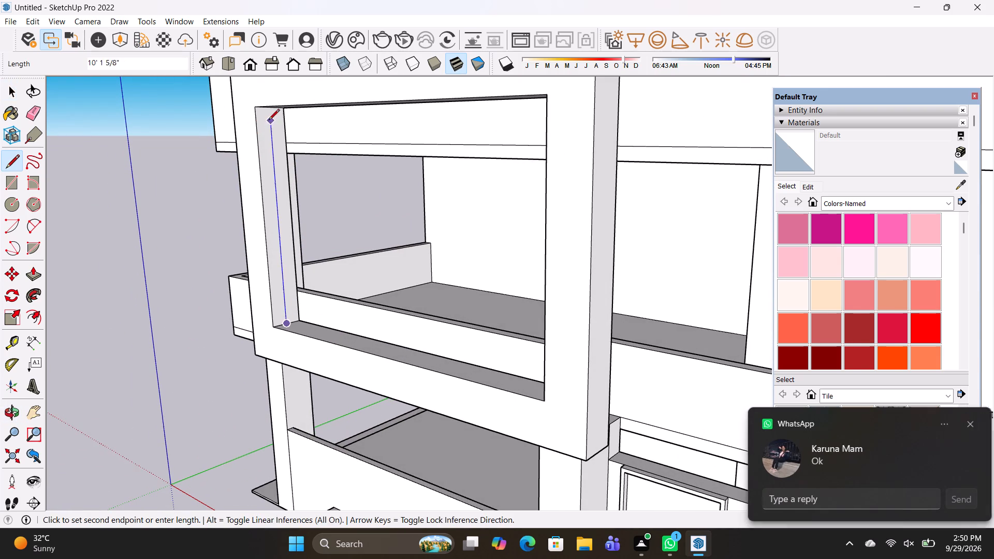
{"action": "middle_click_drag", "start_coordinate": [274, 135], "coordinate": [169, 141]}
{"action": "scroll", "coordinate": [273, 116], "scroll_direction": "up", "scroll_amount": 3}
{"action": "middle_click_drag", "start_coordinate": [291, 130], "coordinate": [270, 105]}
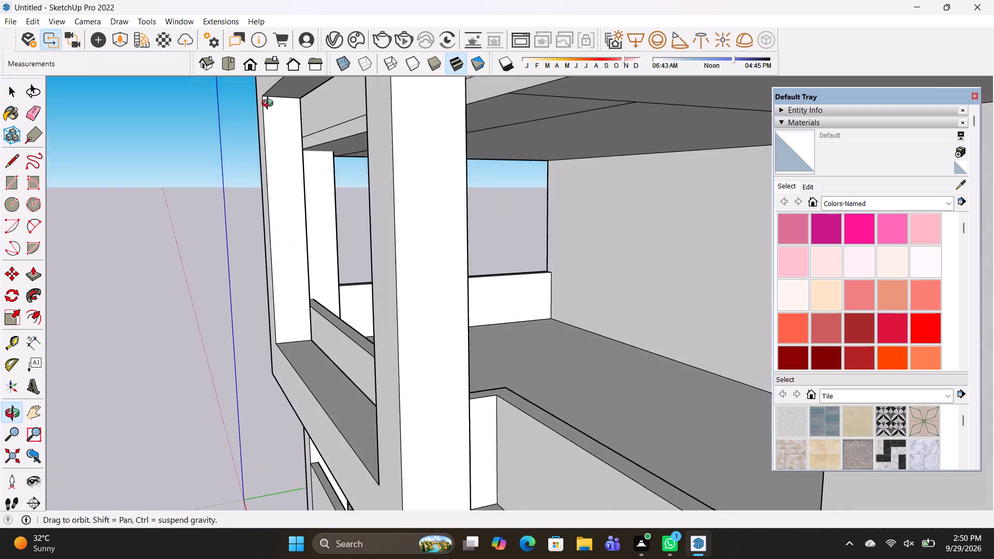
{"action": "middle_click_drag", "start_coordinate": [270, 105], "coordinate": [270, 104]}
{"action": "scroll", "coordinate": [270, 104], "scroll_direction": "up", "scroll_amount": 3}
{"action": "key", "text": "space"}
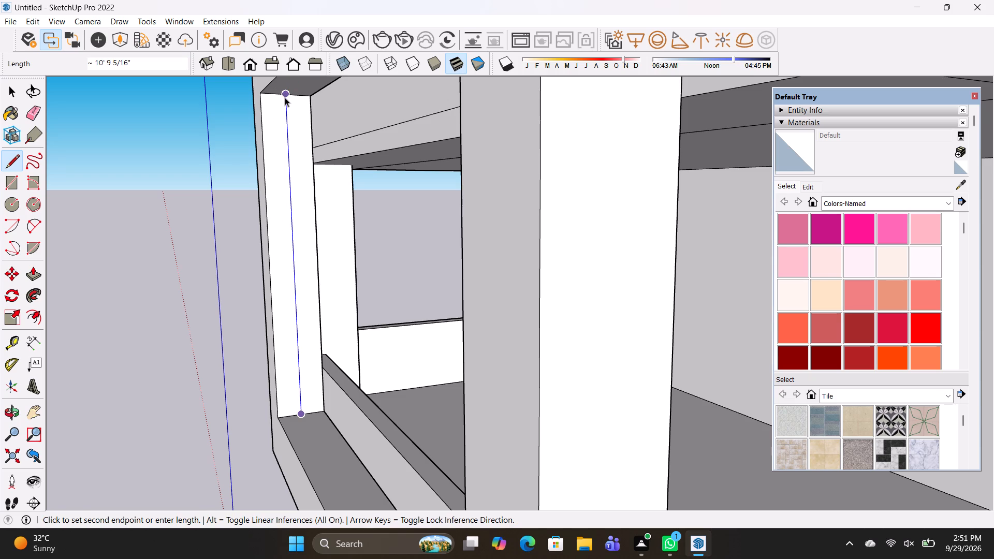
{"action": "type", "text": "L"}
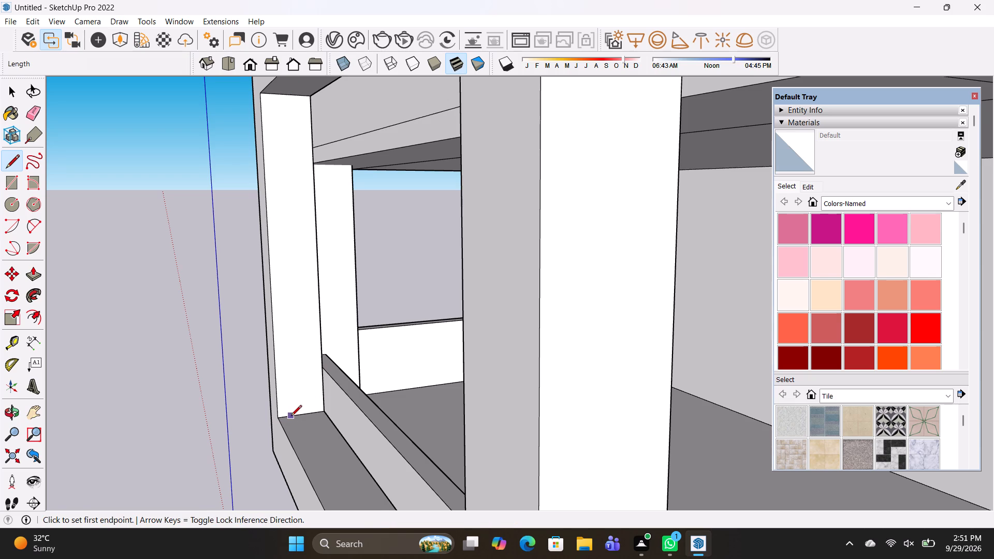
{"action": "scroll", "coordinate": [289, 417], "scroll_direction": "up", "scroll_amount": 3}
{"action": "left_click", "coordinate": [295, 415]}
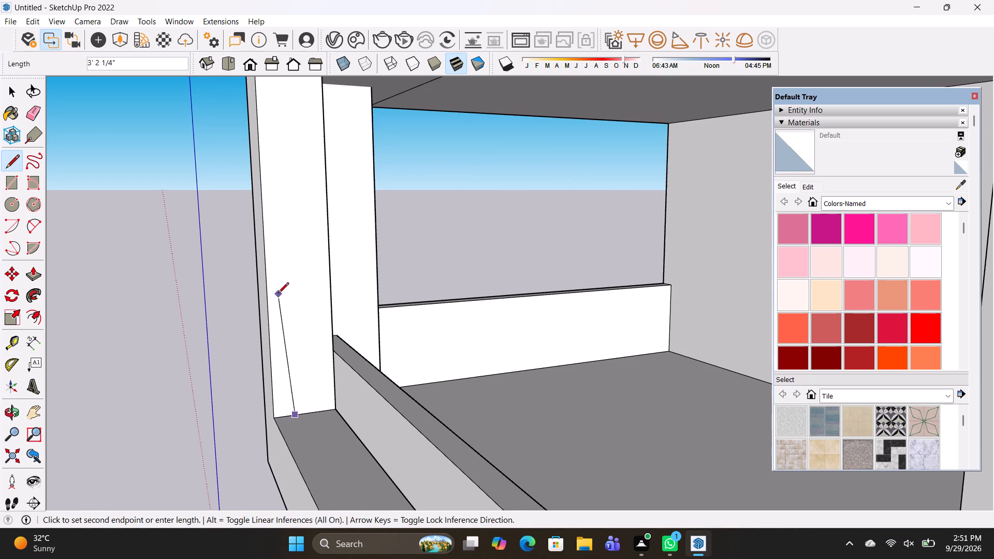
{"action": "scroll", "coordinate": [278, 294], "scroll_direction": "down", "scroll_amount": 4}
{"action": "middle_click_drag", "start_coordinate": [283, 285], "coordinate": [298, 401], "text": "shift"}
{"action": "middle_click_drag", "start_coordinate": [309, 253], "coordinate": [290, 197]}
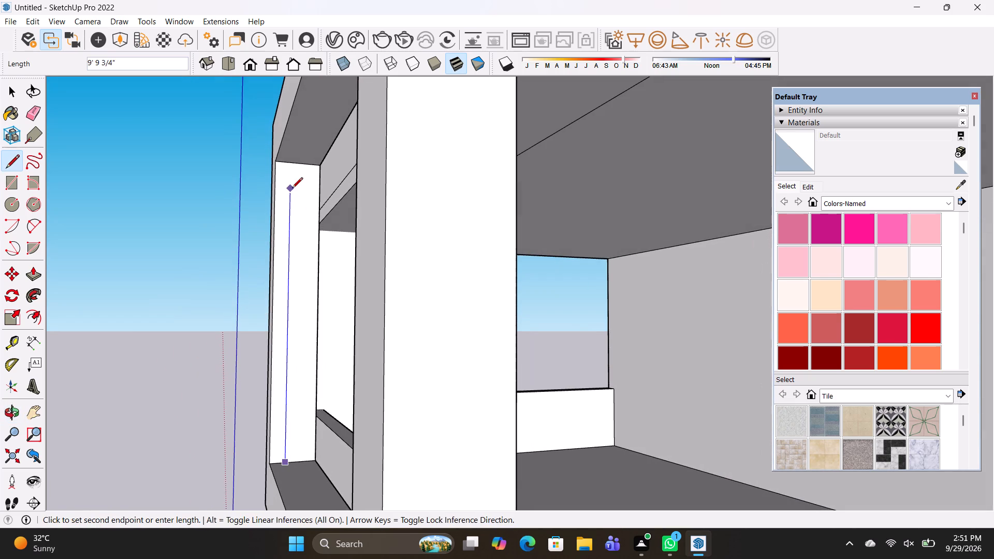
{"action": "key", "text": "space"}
Inside the frame group, draw a full-height vertical line splitting the opening's side face nearest the corner column into two strips.
{"action": "double_click", "coordinate": [297, 213]}
{"action": "left_click", "coordinate": [296, 241]}
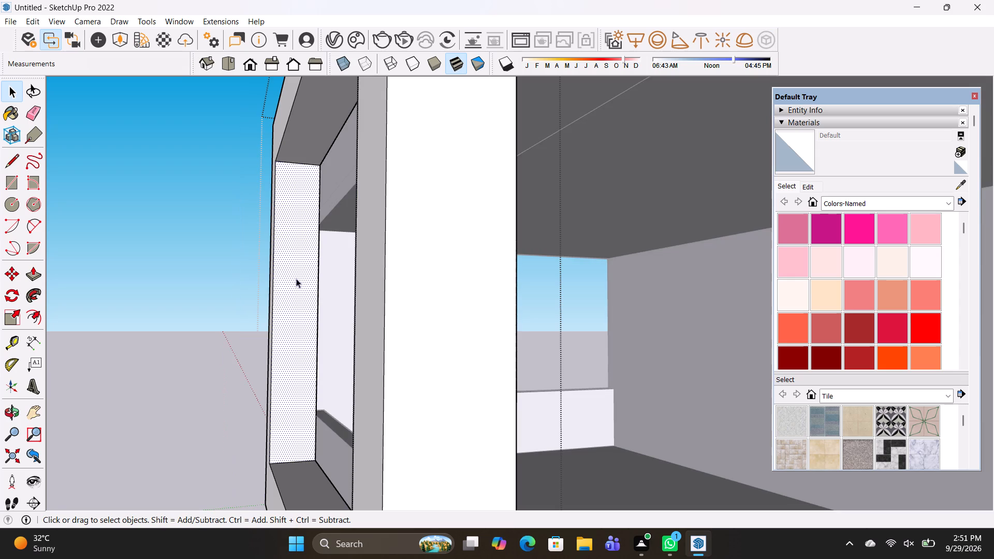
{"action": "key", "text": "l"}
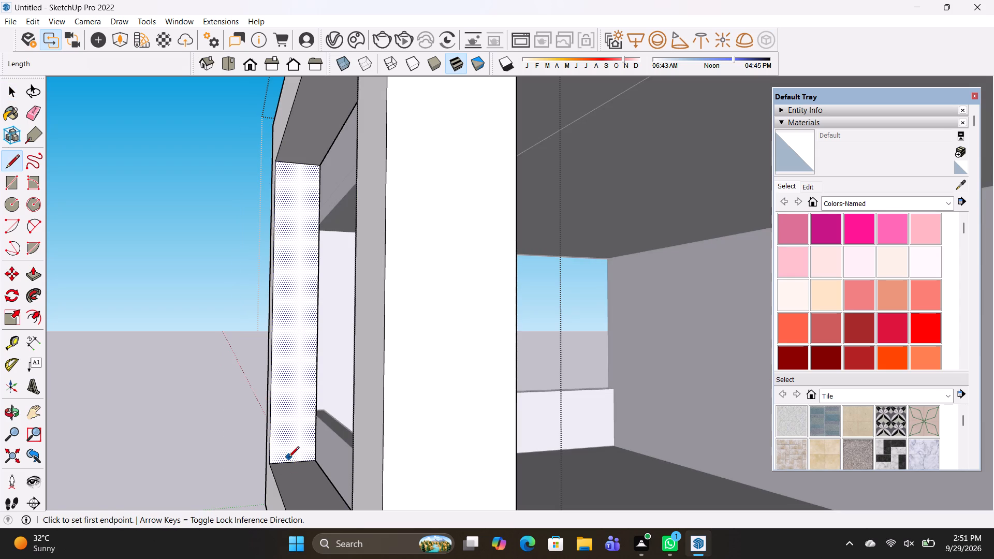
{"action": "left_click", "coordinate": [284, 461]}
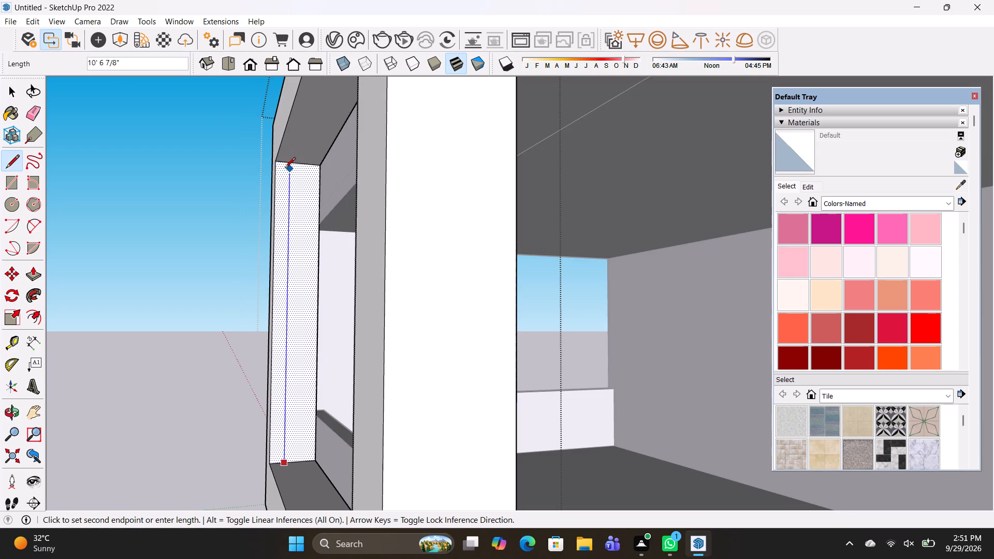
{"action": "left_click", "coordinate": [287, 166]}
{"action": "key", "text": "space"}
Push/Pull the front strip of the split side face 5' 4 3/8" across the opening to form an upright panel.
{"action": "type", "text": "P"}
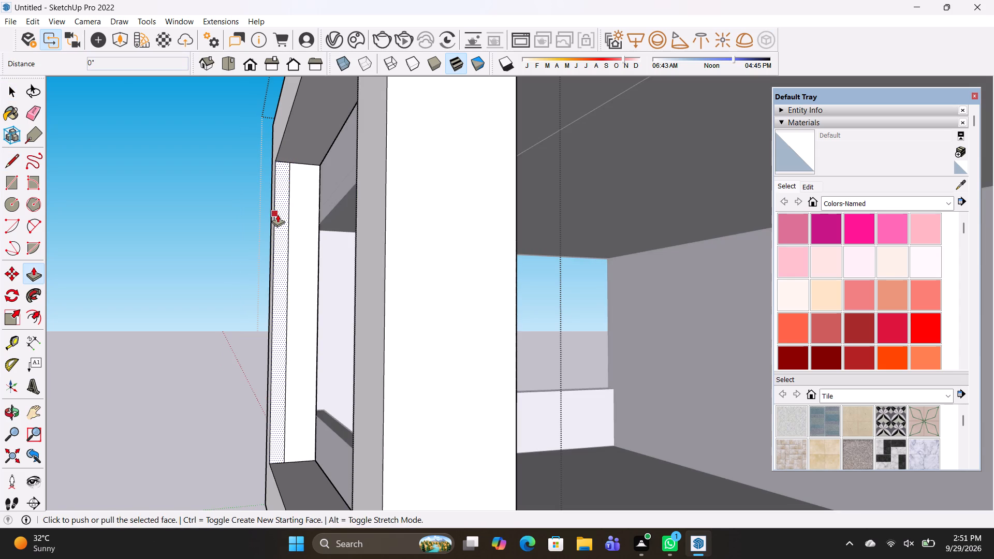
{"action": "left_click", "coordinate": [277, 214]}
{"action": "middle_click_drag", "start_coordinate": [293, 273], "coordinate": [490, 327]}
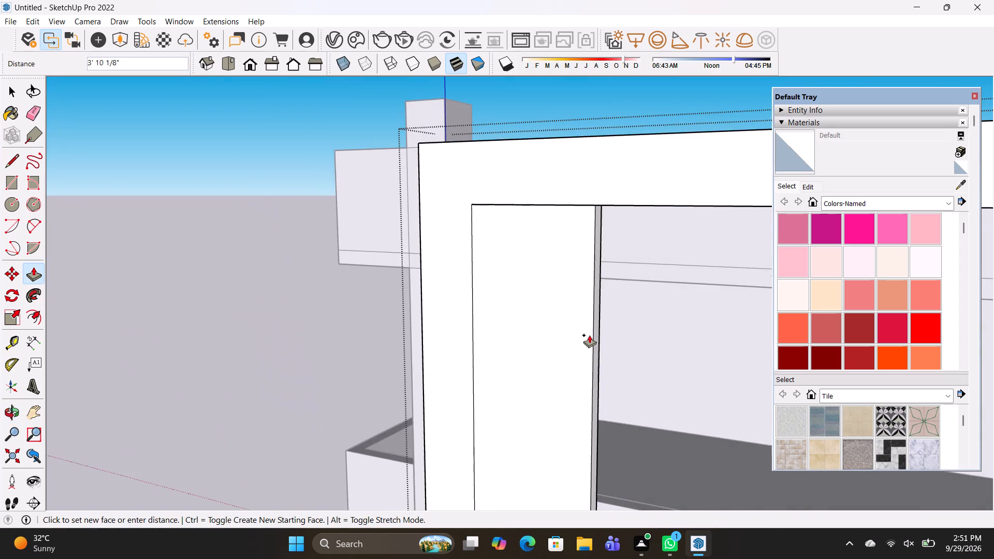
{"action": "scroll", "coordinate": [589, 335], "scroll_direction": "down", "scroll_amount": 2}
{"action": "middle_click_drag", "start_coordinate": [586, 335], "coordinate": [390, 202], "text": "shift"}
{"action": "left_click", "coordinate": [432, 236]}
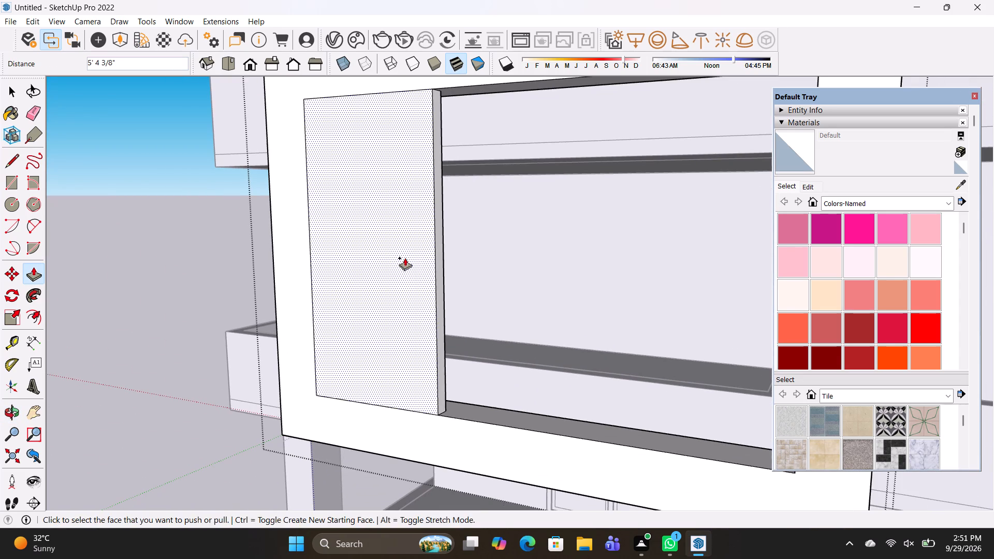
Push/Pull the upright panel's front face about 2 15/16" inward, recessing it behind the frame's front.
{"action": "left_click", "coordinate": [402, 259]}
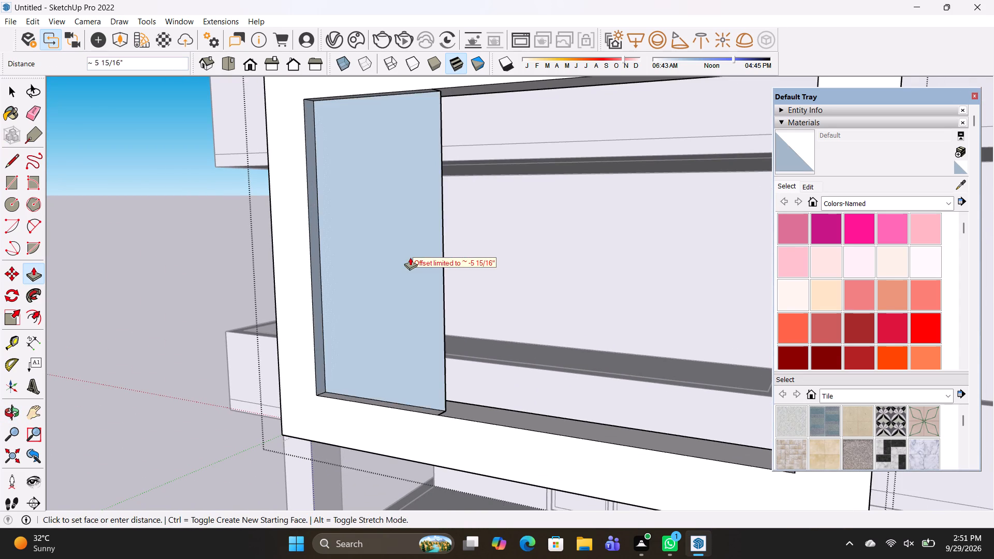
{"action": "scroll", "coordinate": [410, 257], "scroll_direction": "up", "scroll_amount": 2}
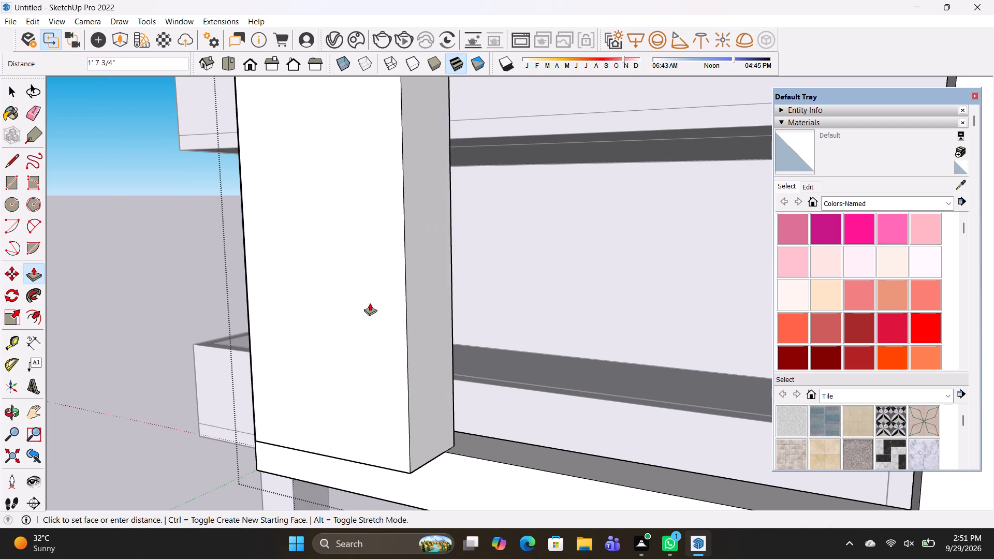
{"action": "scroll", "coordinate": [447, 443], "scroll_direction": "up", "scroll_amount": 2}
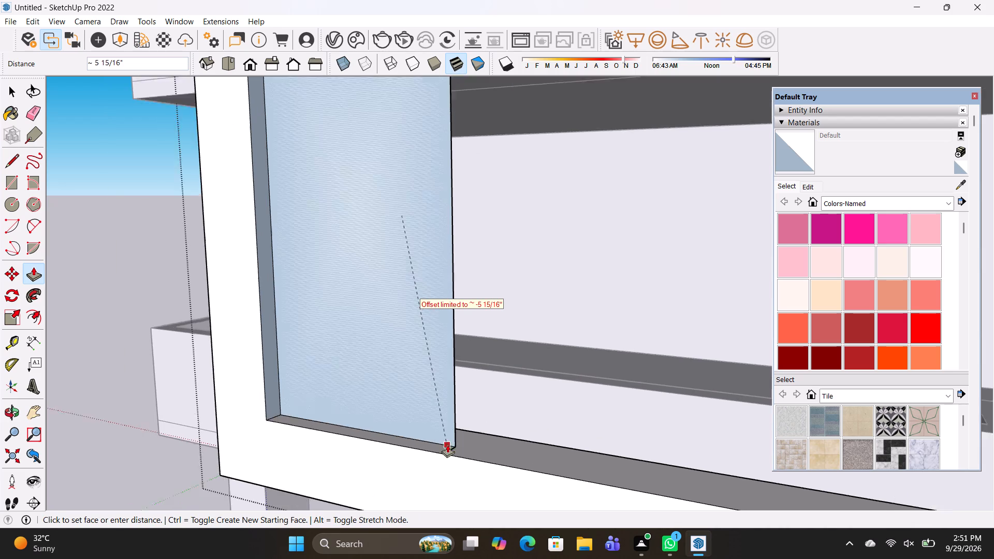
{"action": "scroll", "coordinate": [447, 445], "scroll_direction": "up", "scroll_amount": 5}
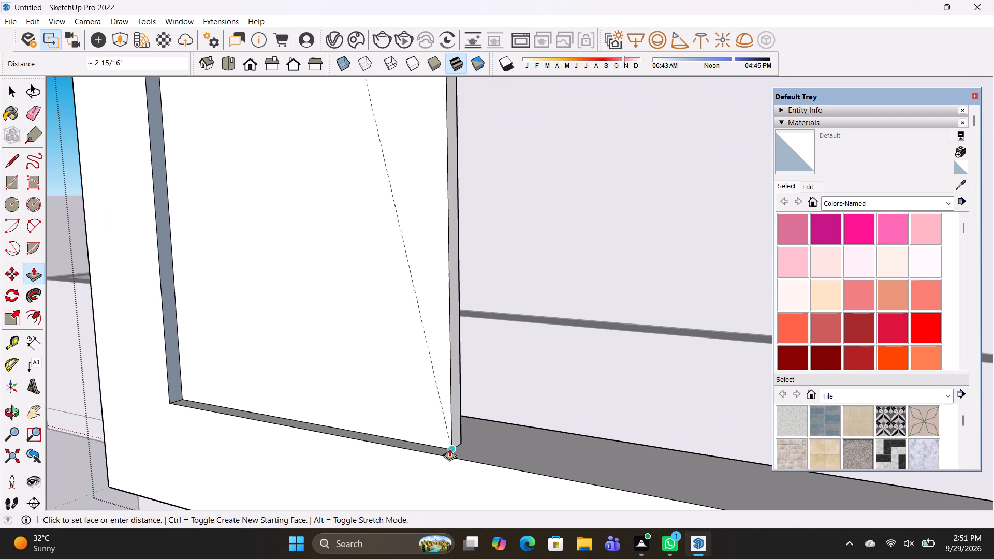
{"action": "left_click", "coordinate": [449, 448]}
Erase the short leftover edge at the foot of the recessed panel's free side.
{"action": "key", "text": "e"}
{"action": "scroll", "coordinate": [434, 442], "scroll_direction": "up", "scroll_amount": 3}
{"action": "left_click_drag", "start_coordinate": [448, 455], "coordinate": [449, 456]}
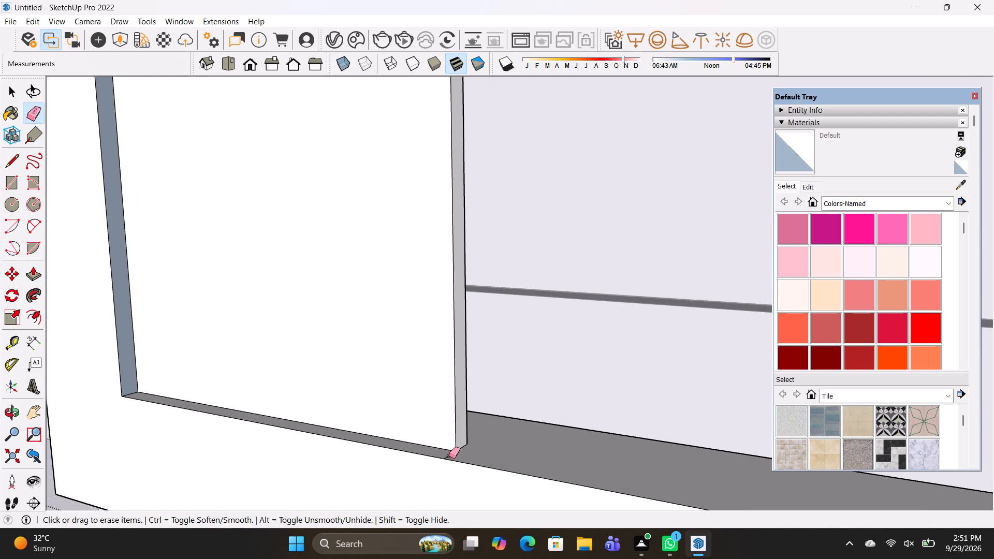
{"action": "left_click_drag", "start_coordinate": [449, 456], "coordinate": [461, 459]}
Push/Pull the frame's outer side face farthest from the panel outward to lengthen the frame along the facade.
{"action": "scroll", "coordinate": [469, 448], "scroll_direction": "down", "scroll_amount": 7}
{"action": "middle_click_drag", "start_coordinate": [463, 423], "coordinate": [210, 290], "text": "shift"}
{"action": "scroll", "coordinate": [232, 329], "scroll_direction": "down", "scroll_amount": 5}
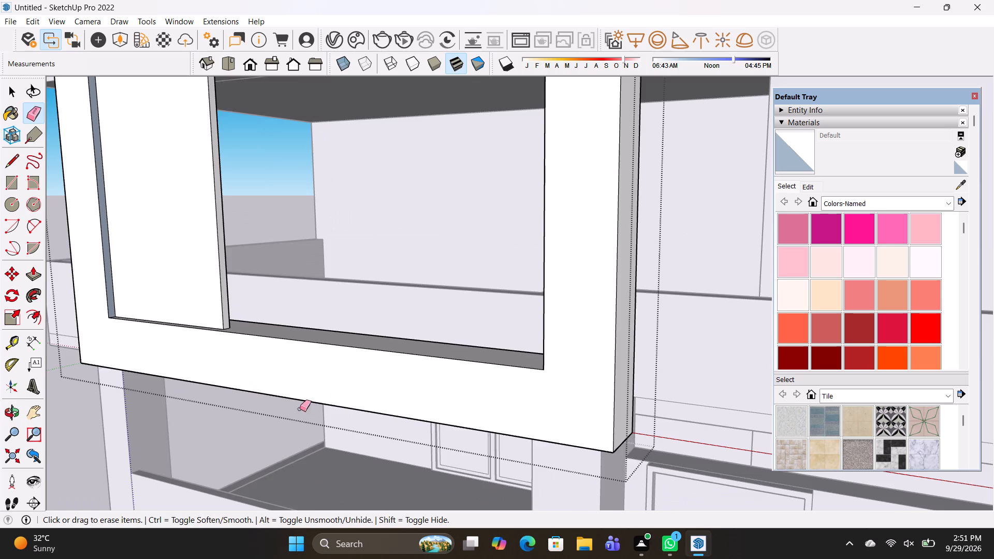
{"action": "scroll", "coordinate": [300, 409], "scroll_direction": "down", "scroll_amount": 3}
{"action": "middle_click_drag", "start_coordinate": [335, 405], "coordinate": [638, 413]}
{"action": "middle_click_drag", "start_coordinate": [584, 395], "coordinate": [159, 356], "text": "shift"}
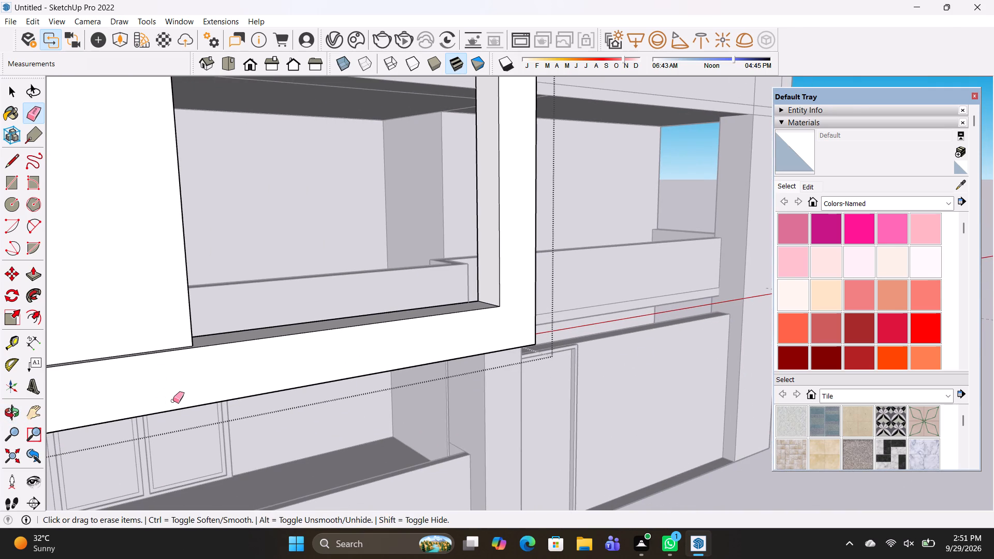
{"action": "middle_click_drag", "start_coordinate": [222, 428], "coordinate": [197, 453]}
{"action": "scroll", "coordinate": [213, 439], "scroll_direction": "down", "scroll_amount": 3}
{"action": "middle_click_drag", "start_coordinate": [285, 451], "coordinate": [1, 477]}
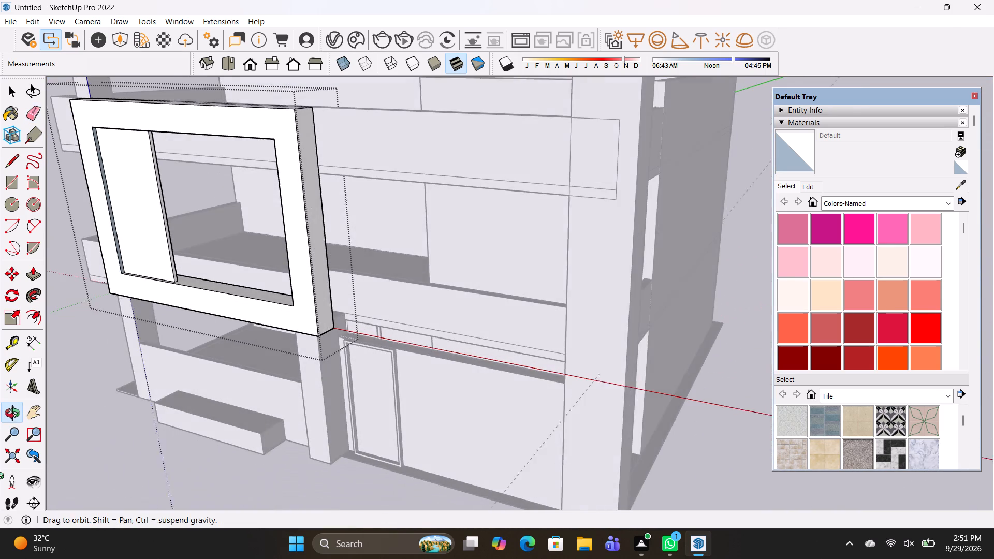
{"action": "middle_click_drag", "start_coordinate": [1, 477], "coordinate": [0, 475]}
{"action": "key", "text": "p"}
{"action": "left_click", "coordinate": [318, 284]}
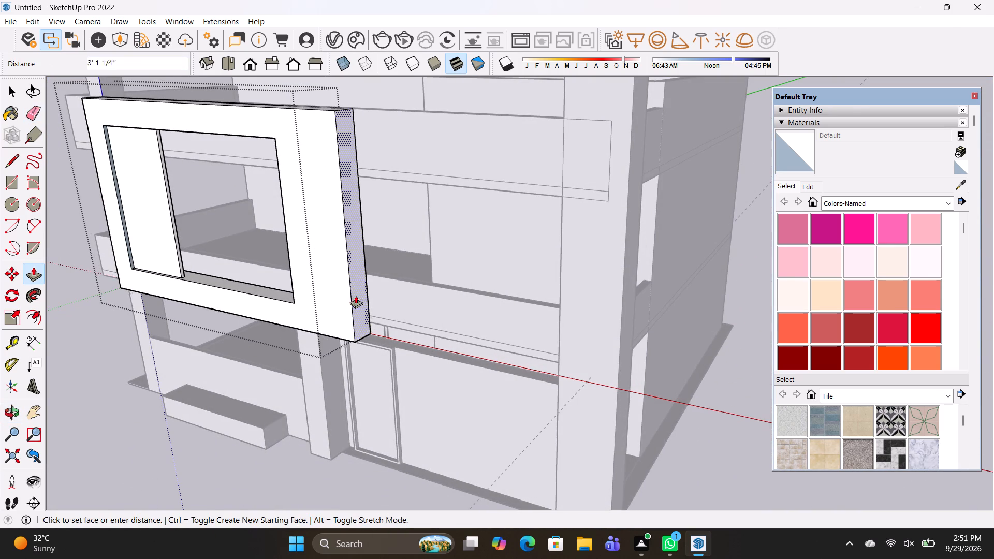
{"action": "left_click", "coordinate": [376, 292]}
Push/Pull the opening's side face opposite the panel 5' 2 5/8" outward to widen the opening.
{"action": "middle_click_drag", "start_coordinate": [228, 348], "coordinate": [455, 335]}
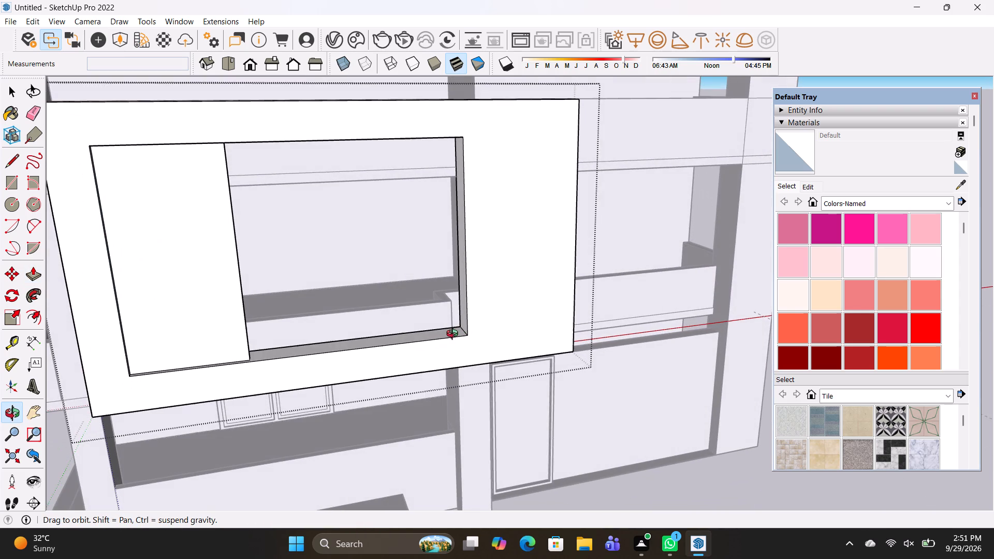
{"action": "middle_click_drag", "start_coordinate": [455, 335], "coordinate": [454, 334]}
{"action": "middle_click_drag", "start_coordinate": [451, 307], "coordinate": [502, 301]}
{"action": "left_click", "coordinate": [494, 285]}
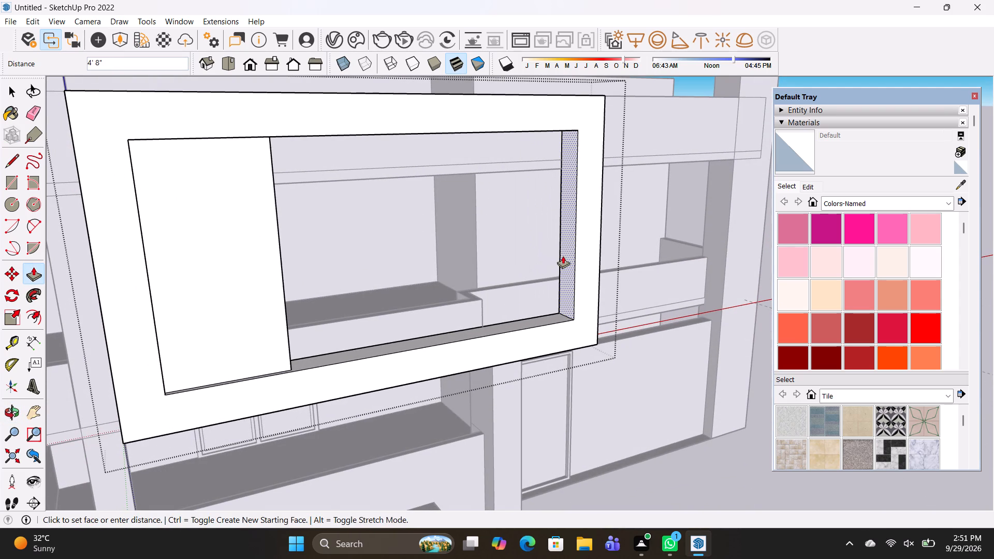
{"action": "left_click", "coordinate": [570, 254]}
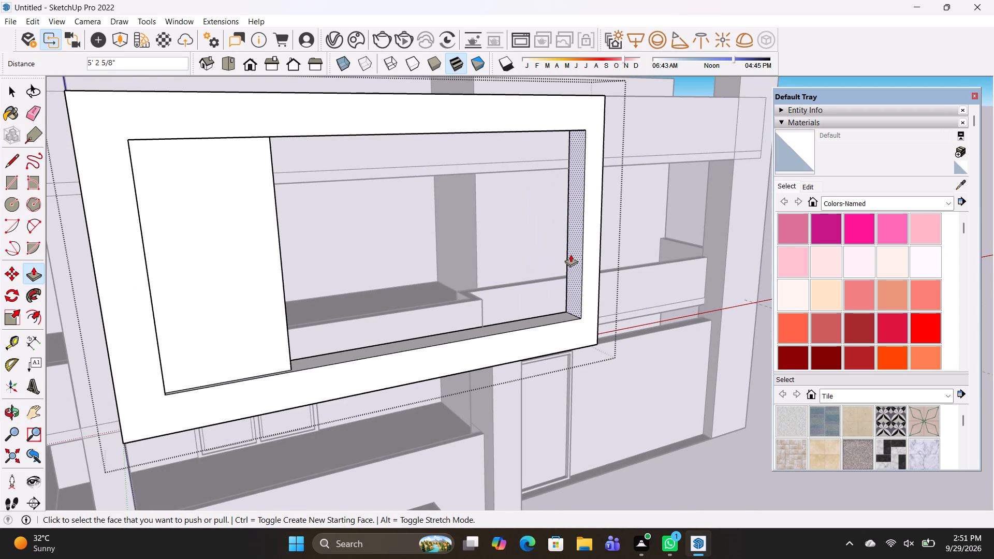
Draw a vertical line about 10' 9 5/16" high splitting the opening's side face opposite the panel into two strips.
{"action": "key", "text": "l"}
{"action": "middle_click_drag", "start_coordinate": [562, 306], "coordinate": [598, 342]}
{"action": "scroll", "coordinate": [587, 326], "scroll_direction": "up", "scroll_amount": 7}
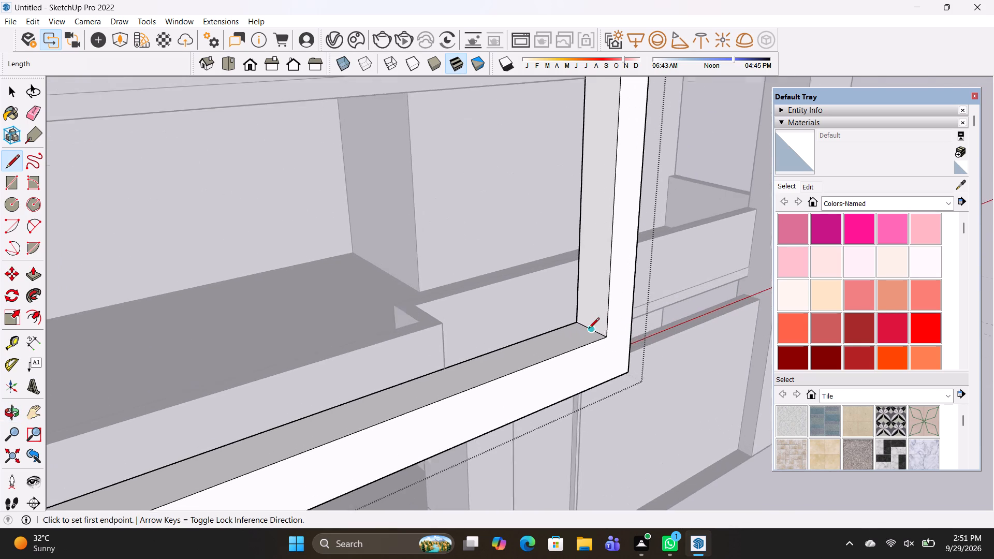
{"action": "scroll", "coordinate": [589, 329], "scroll_direction": "up", "scroll_amount": 4}
{"action": "left_click", "coordinate": [604, 334]}
{"action": "scroll", "coordinate": [619, 254], "scroll_direction": "down", "scroll_amount": 4}
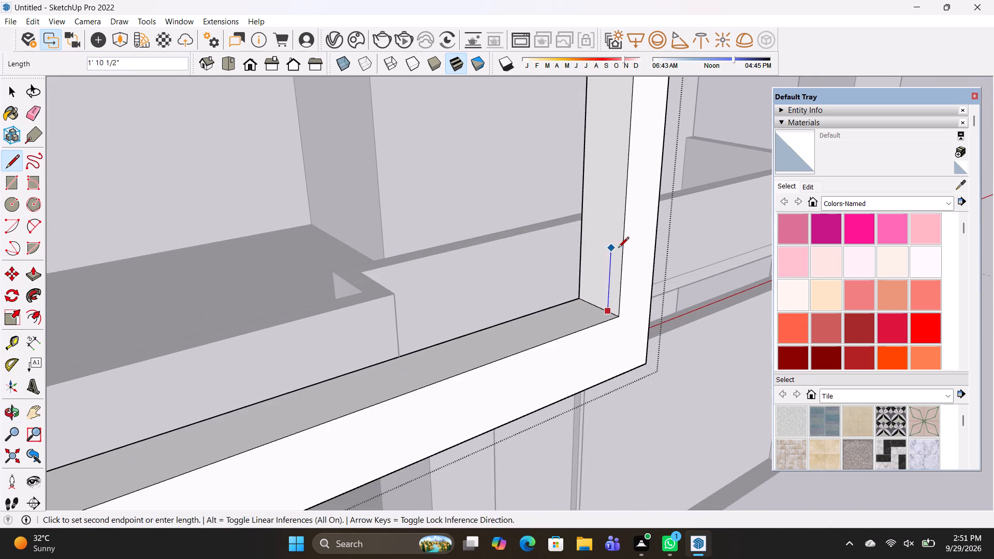
{"action": "middle_click_drag", "start_coordinate": [618, 248], "coordinate": [600, 454]}
{"action": "middle_click_drag", "start_coordinate": [612, 195], "coordinate": [598, 314], "text": "shift"}
{"action": "middle_click_drag", "start_coordinate": [595, 293], "coordinate": [596, 170]}
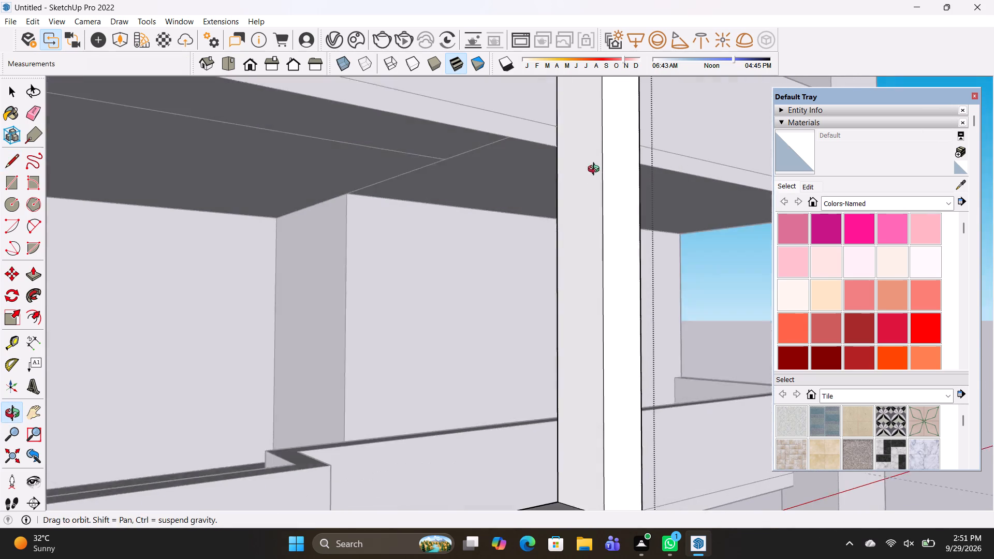
{"action": "middle_click_drag", "start_coordinate": [596, 170], "coordinate": [596, 166]}
{"action": "middle_click_drag", "start_coordinate": [597, 141], "coordinate": [563, 428], "text": "shift"}
{"action": "scroll", "coordinate": [542, 321], "scroll_direction": "up", "scroll_amount": 6}
{"action": "middle_click_drag", "start_coordinate": [557, 339], "coordinate": [568, 302]}
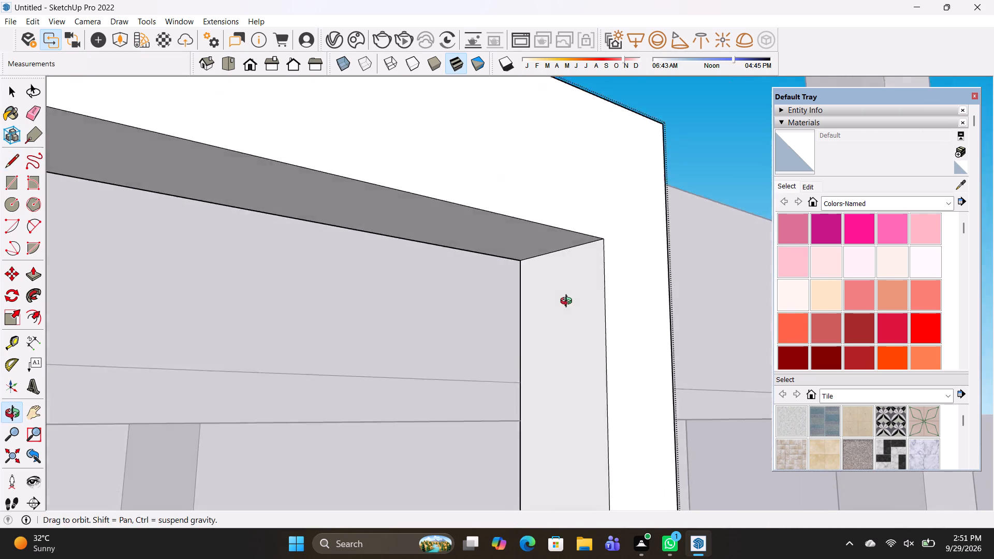
{"action": "middle_click_drag", "start_coordinate": [568, 302], "coordinate": [572, 285]}
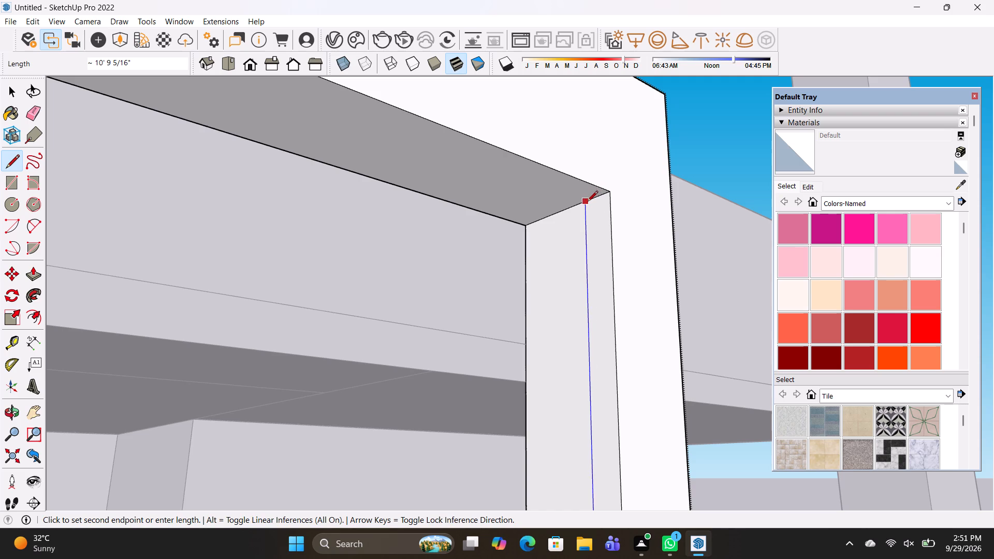
{"action": "left_click", "coordinate": [588, 202]}
Push/Pull the front strip of that side face 4' 3 3/16" into the opening to form a second upright panel.
{"action": "key", "text": "p"}
{"action": "left_click", "coordinate": [589, 208]}
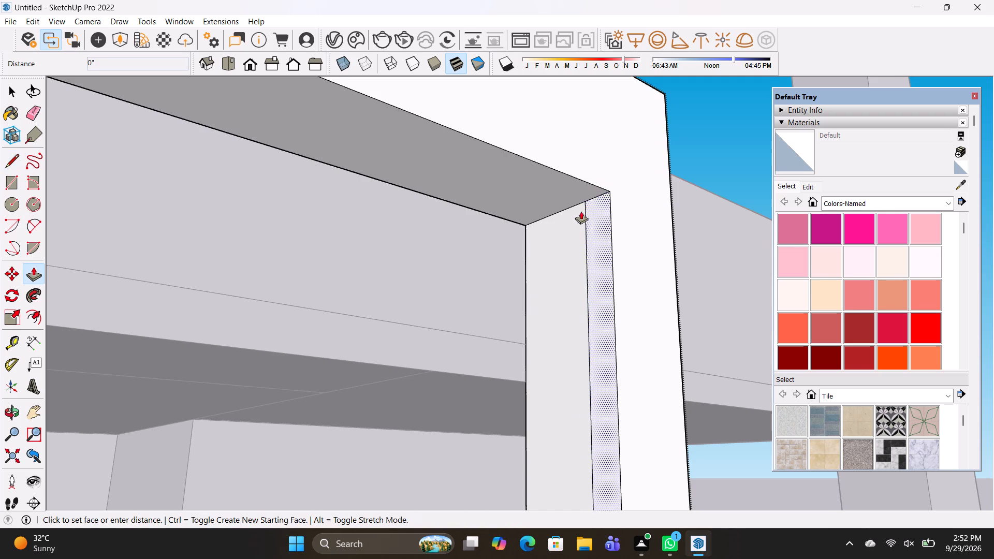
{"action": "scroll", "coordinate": [546, 219], "scroll_direction": "down", "scroll_amount": 10}
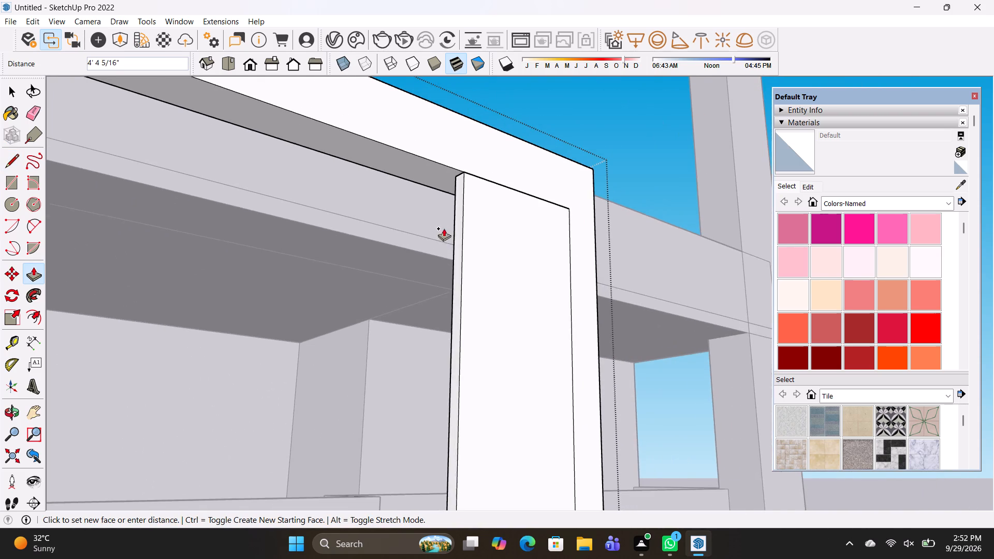
{"action": "scroll", "coordinate": [444, 228], "scroll_direction": "down", "scroll_amount": 4}
{"action": "middle_click_drag", "start_coordinate": [445, 228], "coordinate": [619, 197], "text": "shift"}
{"action": "middle_click_drag", "start_coordinate": [615, 209], "coordinate": [545, 314]}
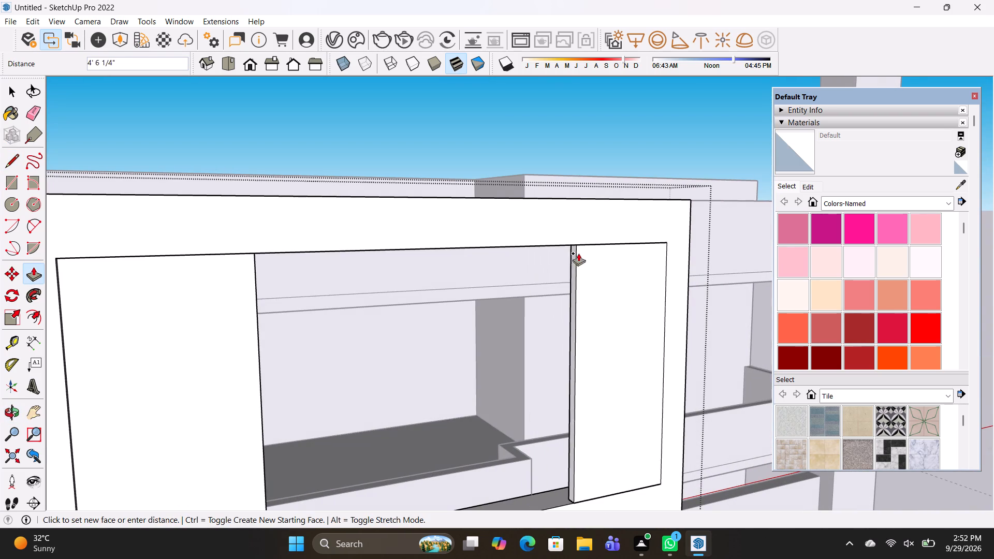
{"action": "left_click", "coordinate": [577, 249]}
Push/Pull the second panel's free edge face a further 1' 7 7/8" into the opening to widen the panel.
{"action": "middle_click_drag", "start_coordinate": [603, 348], "coordinate": [457, 339]}
{"action": "scroll", "coordinate": [452, 334], "scroll_direction": "down", "scroll_amount": 4}
{"action": "middle_click_drag", "start_coordinate": [476, 383], "coordinate": [483, 330]}
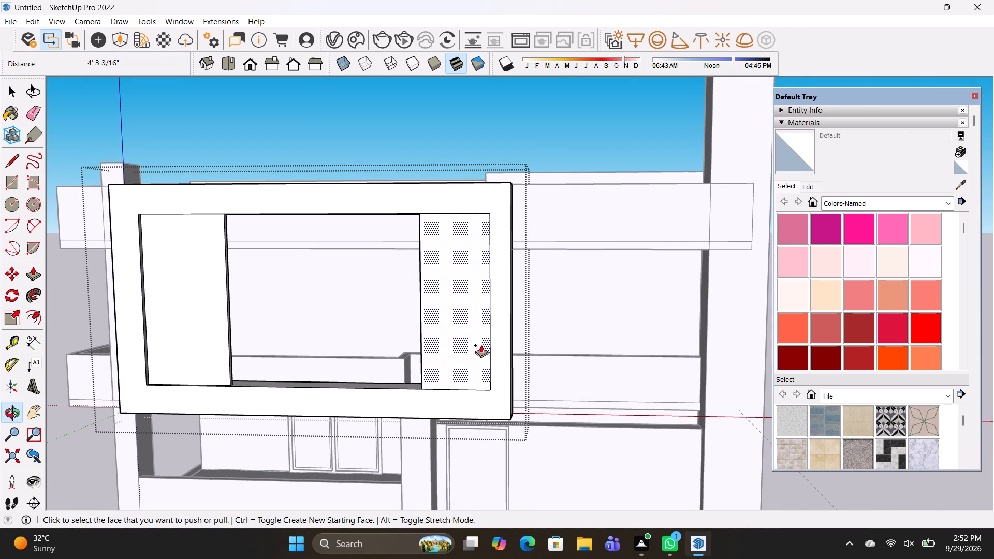
{"action": "middle_click_drag", "start_coordinate": [487, 296], "coordinate": [542, 249]}
{"action": "middle_click_drag", "start_coordinate": [467, 289], "coordinate": [558, 329]}
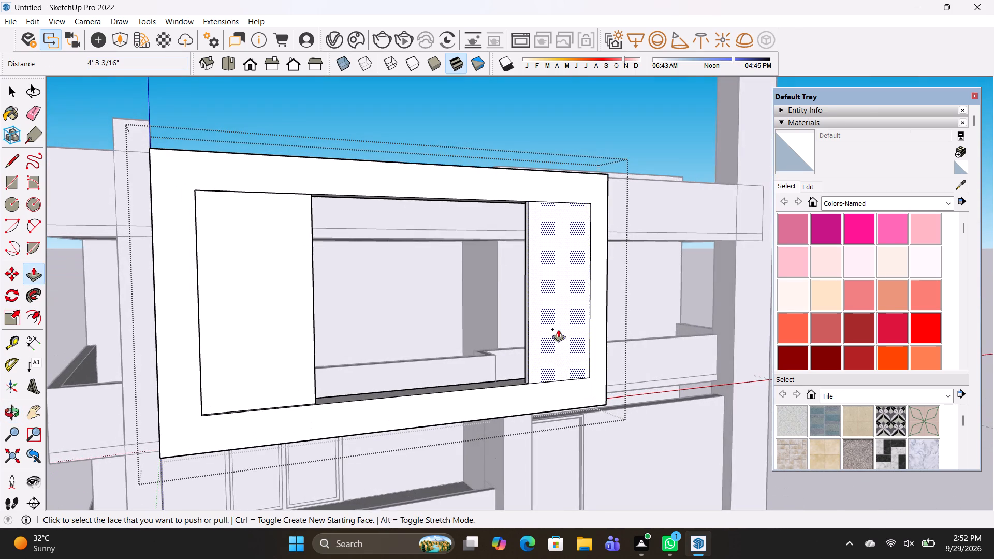
{"action": "scroll", "coordinate": [519, 381], "scroll_direction": "up", "scroll_amount": 3}
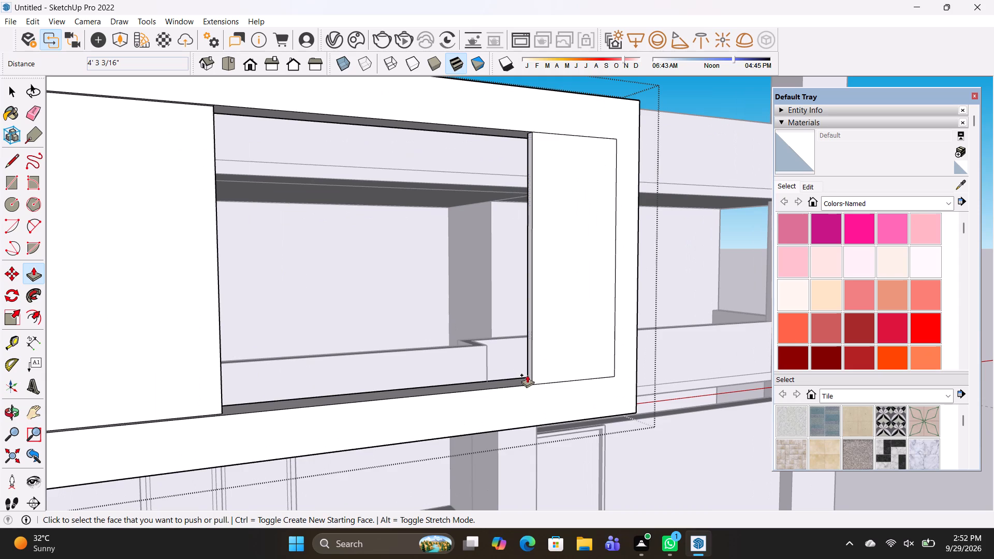
{"action": "left_click", "coordinate": [528, 375]}
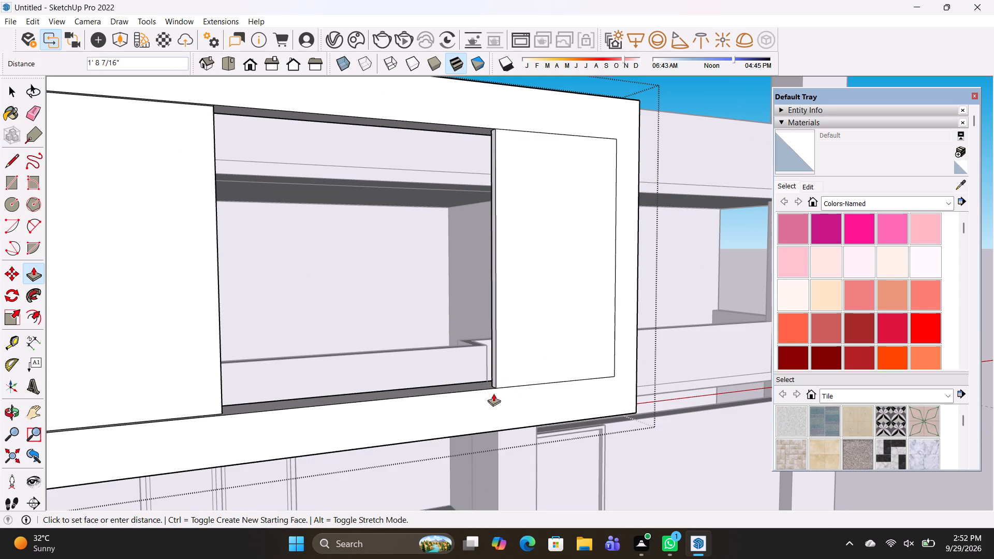
{"action": "left_click", "coordinate": [494, 388]}
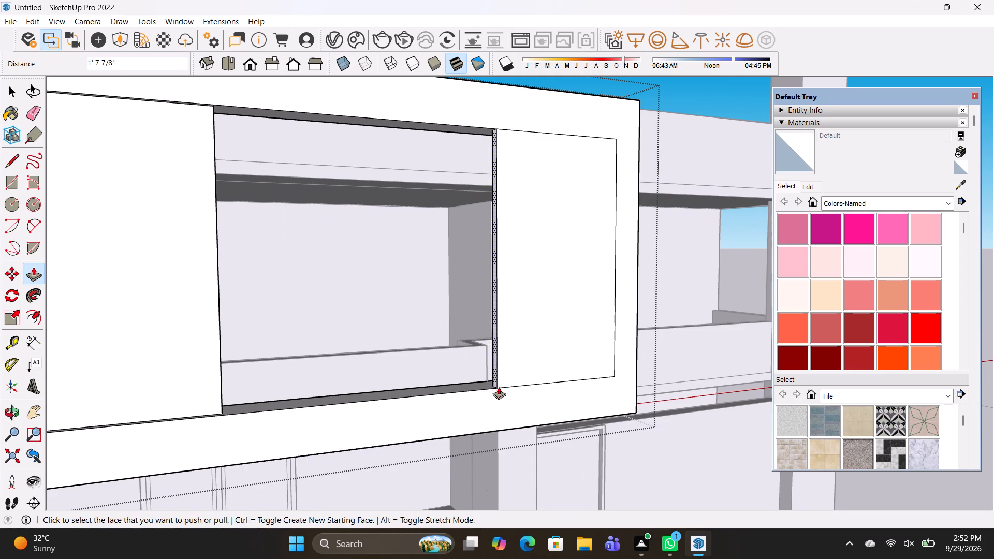
Draw a rectangle about 10' 7 5/8" by 5 15/16" on the opening's bottom face, spanning between the two panels.
{"action": "middle_click_drag", "start_coordinate": [498, 393], "coordinate": [288, 548]}
{"action": "scroll", "coordinate": [225, 432], "scroll_direction": "up", "scroll_amount": 3}
{"action": "key", "text": "space"}
{"action": "scroll", "coordinate": [192, 385], "scroll_direction": "up", "scroll_amount": 1}
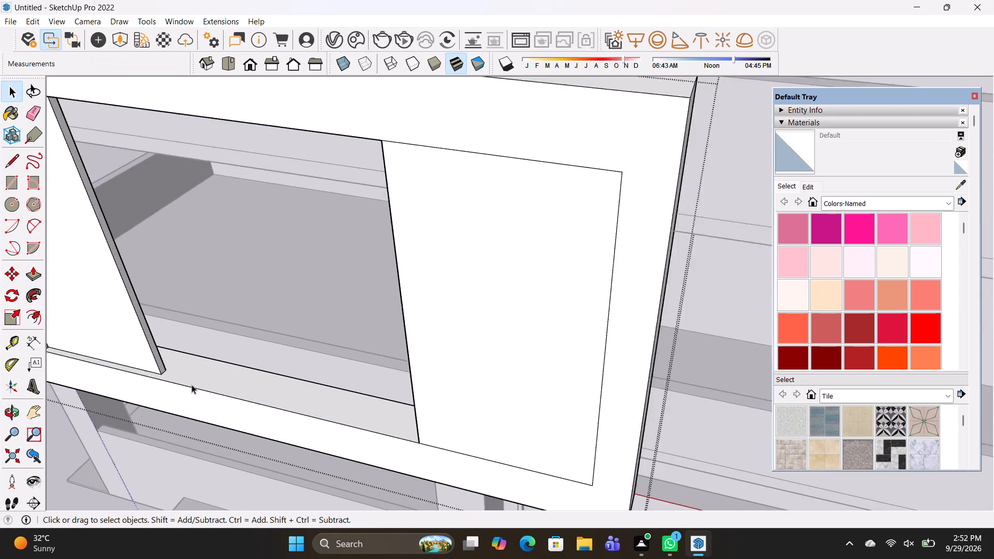
{"action": "scroll", "coordinate": [192, 385], "scroll_direction": "up", "scroll_amount": 2}
{"action": "key", "text": "r"}
{"action": "scroll", "coordinate": [157, 377], "scroll_direction": "up", "scroll_amount": 7}
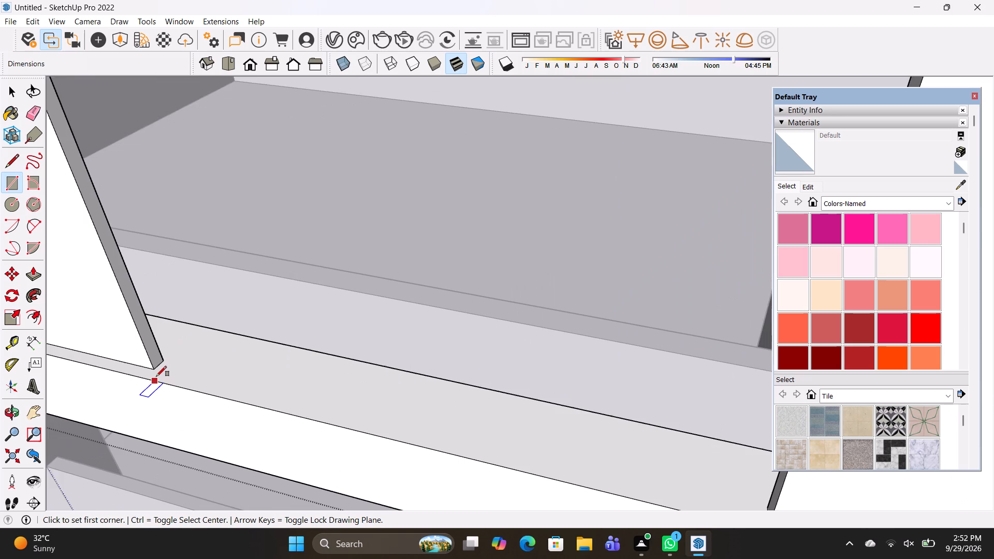
{"action": "left_click_drag", "start_coordinate": [166, 360], "coordinate": [169, 365]}
{"action": "scroll", "coordinate": [466, 414], "scroll_direction": "down", "scroll_amount": 3}
{"action": "middle_click_drag", "start_coordinate": [414, 417], "coordinate": [305, 376], "text": "shift"}
{"action": "middle_click_drag", "start_coordinate": [362, 422], "coordinate": [617, 420]}
{"action": "middle_click_drag", "start_coordinate": [621, 414], "coordinate": [204, 394], "text": "shift"}
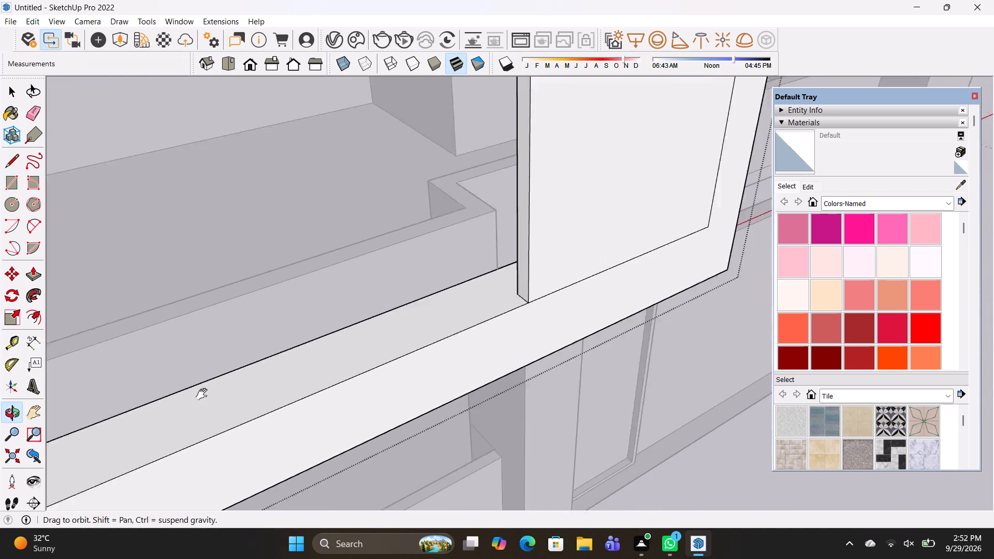
{"action": "middle_click_drag", "start_coordinate": [204, 394], "coordinate": [184, 399], "text": "shift"}
{"action": "scroll", "coordinate": [403, 347], "scroll_direction": "up", "scroll_amount": 6}
{"action": "left_click", "coordinate": [491, 288]}
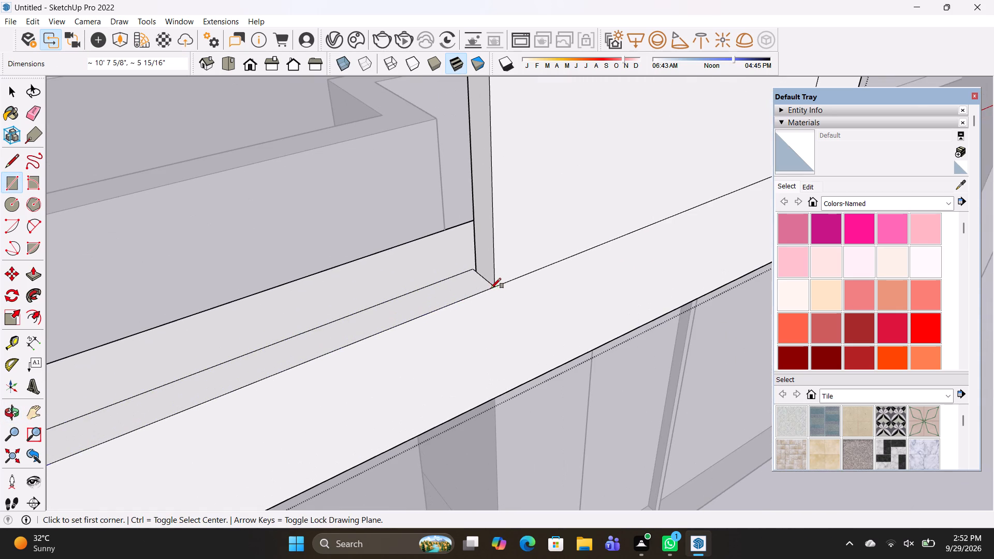
Push/Pull the rectangle upward to form a low infill panel between the two upright panels.
{"action": "key", "text": "p"}
{"action": "left_click", "coordinate": [460, 292]}
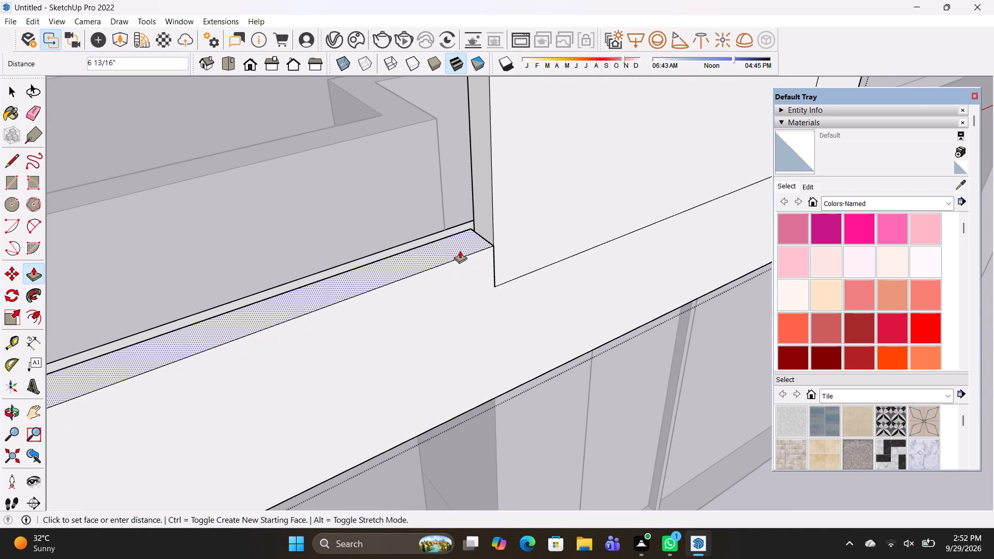
{"action": "scroll", "coordinate": [449, 262], "scroll_direction": "down", "scroll_amount": 8}
{"action": "middle_click_drag", "start_coordinate": [447, 265], "coordinate": [564, 432], "text": "shift"}
{"action": "middle_click_drag", "start_coordinate": [562, 429], "coordinate": [478, 300]}
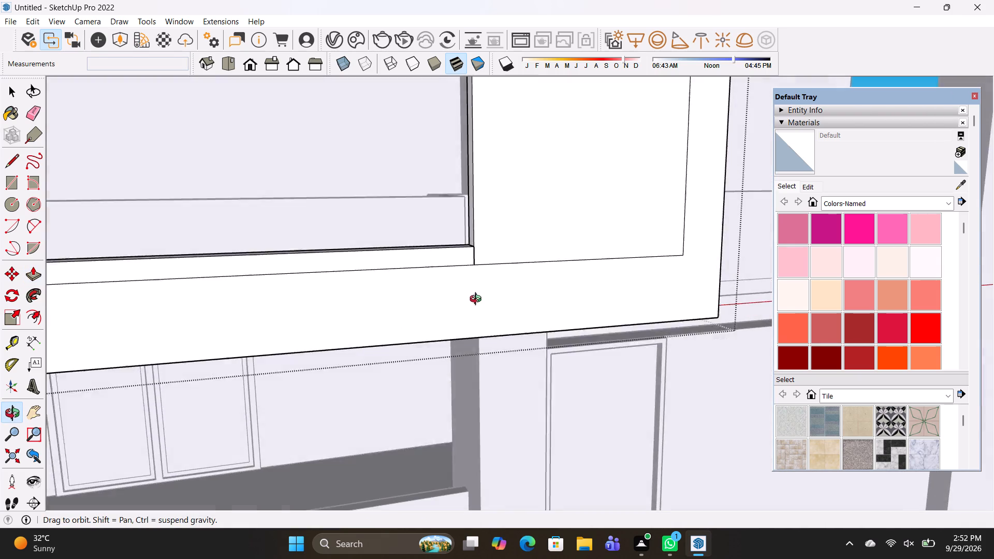
{"action": "middle_click_drag", "start_coordinate": [478, 300], "coordinate": [478, 300]}
{"action": "scroll", "coordinate": [502, 230], "scroll_direction": "down", "scroll_amount": 5}
{"action": "middle_click_drag", "start_coordinate": [505, 268], "coordinate": [557, 396], "text": "shift"}
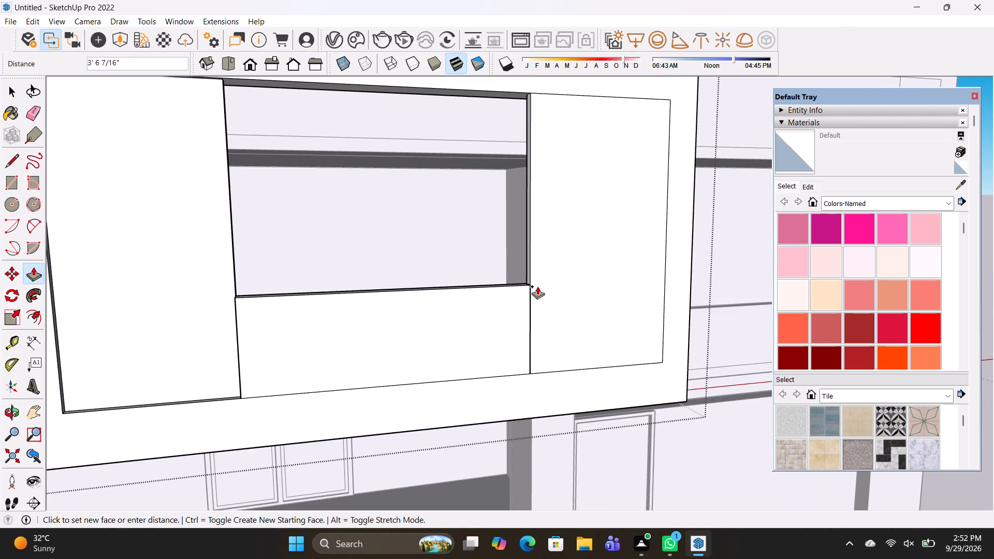
{"action": "left_click", "coordinate": [534, 298]}
Push/Pull the low infill panel's front face about 2 15/16" inward to recess it.
{"action": "scroll", "coordinate": [459, 344], "scroll_direction": "up", "scroll_amount": 2}
{"action": "middle_click_drag", "start_coordinate": [457, 346], "coordinate": [445, 355]}
{"action": "left_click", "coordinate": [440, 357]}
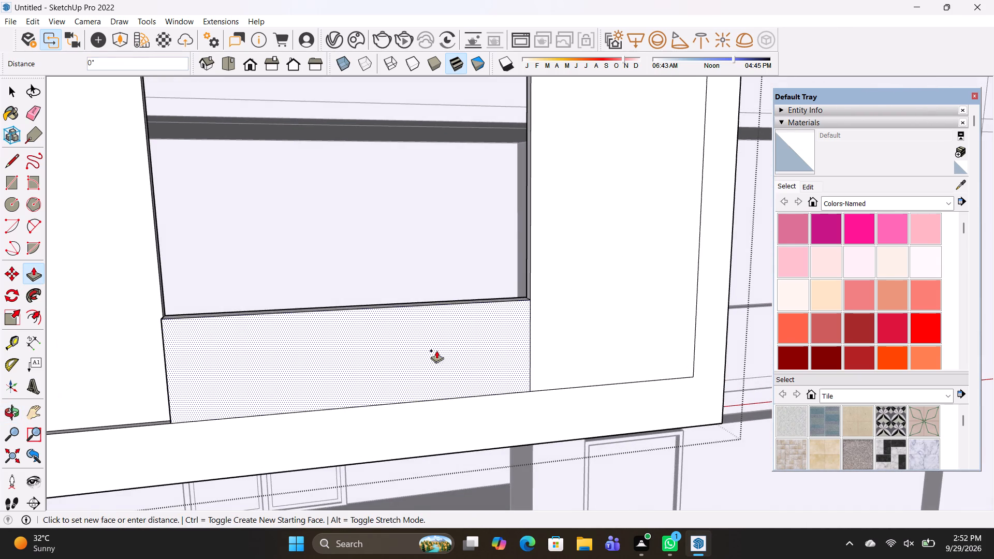
{"action": "scroll", "coordinate": [426, 338], "scroll_direction": "up", "scroll_amount": 6}
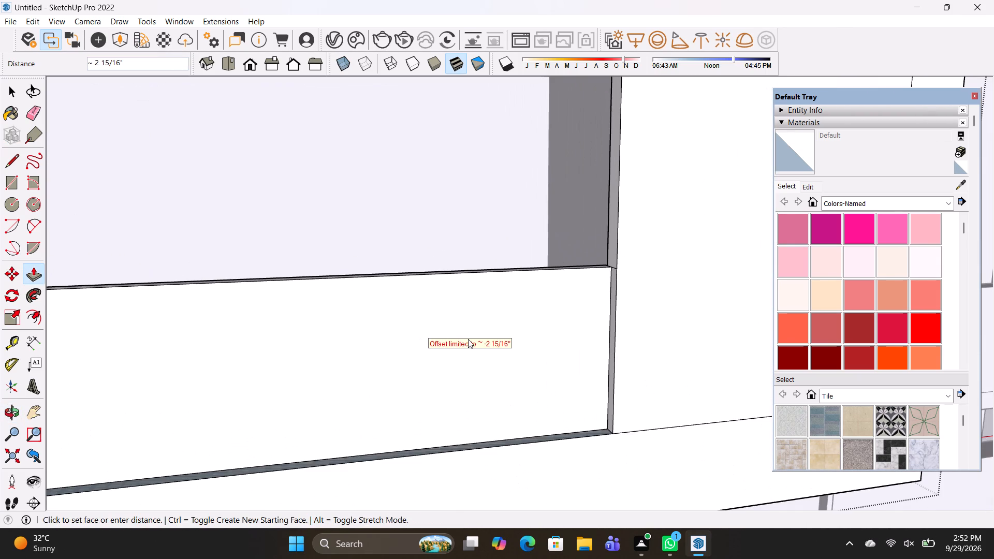
{"action": "middle_click_drag", "start_coordinate": [472, 346], "coordinate": [514, 415]}
{"action": "scroll", "coordinate": [474, 356], "scroll_direction": "up", "scroll_amount": 1}
{"action": "middle_click_drag", "start_coordinate": [467, 341], "coordinate": [497, 433]}
{"action": "left_click", "coordinate": [496, 395]}
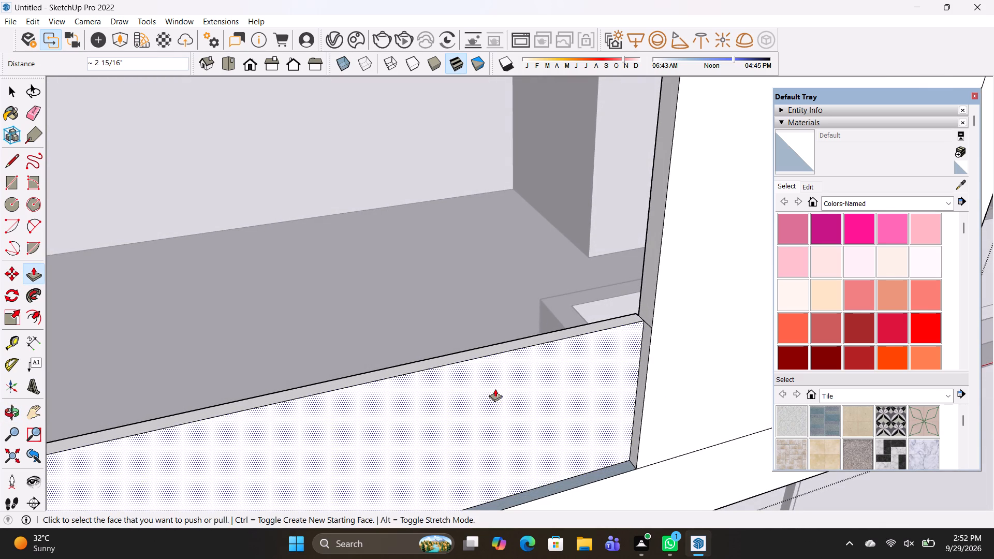
Push/Pull the low infill panel's front face a further 1 1/2" inward to thin it.
{"action": "left_click", "coordinate": [495, 389]}
{"action": "left_click", "coordinate": [493, 384]}
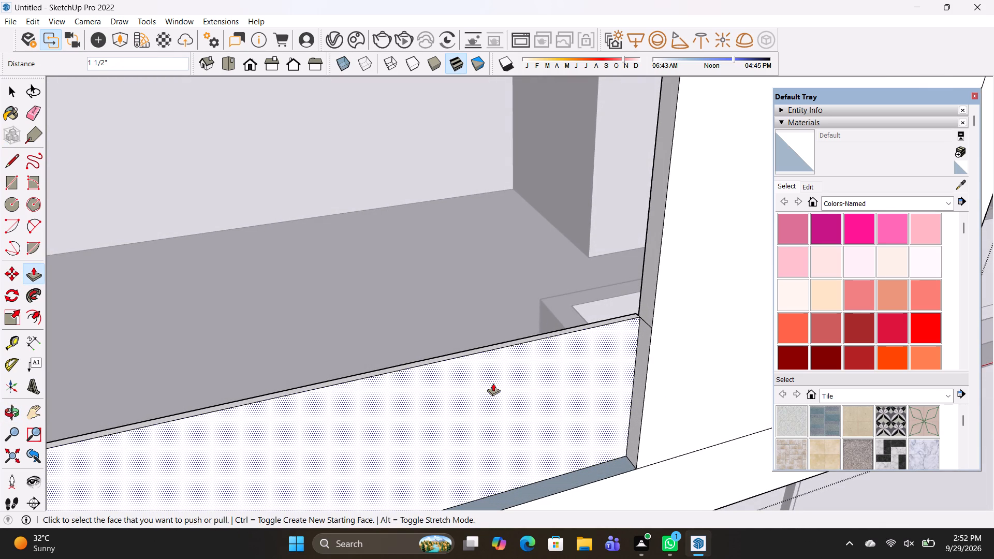
Erase the short leftover edges where the low infill panel's top corners meet the two upright panels.
{"action": "key", "text": "e"}
{"action": "left_click_drag", "start_coordinate": [645, 326], "coordinate": [650, 317]}
{"action": "scroll", "coordinate": [620, 472], "scroll_direction": "up", "scroll_amount": 2}
{"action": "scroll", "coordinate": [602, 448], "scroll_direction": "down", "scroll_amount": 6}
{"action": "middle_click_drag", "start_coordinate": [579, 457], "coordinate": [233, 491]}
{"action": "middle_click_drag", "start_coordinate": [202, 380], "coordinate": [315, 405]}
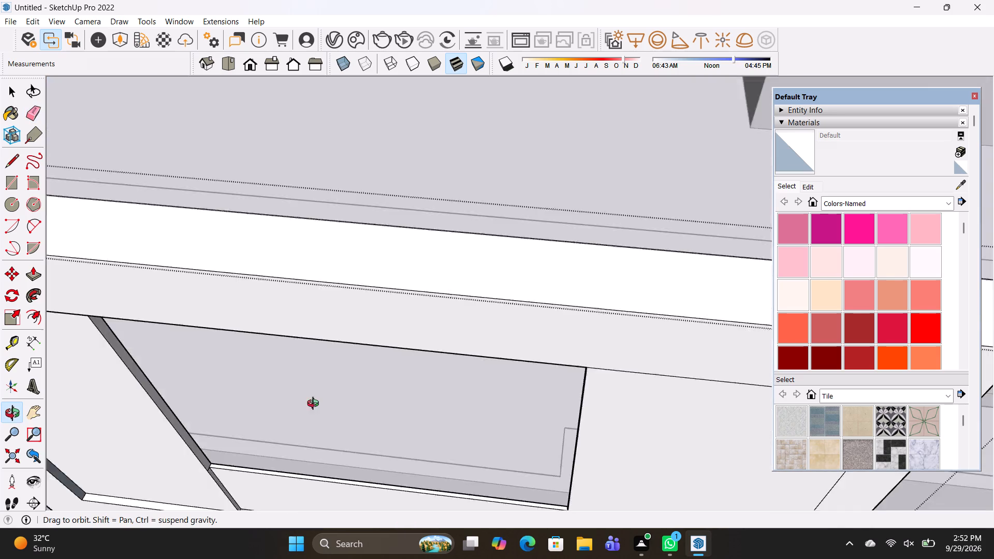
{"action": "middle_click_drag", "start_coordinate": [315, 405], "coordinate": [305, 392]}
{"action": "scroll", "coordinate": [165, 327], "scroll_direction": "up", "scroll_amount": 3}
{"action": "scroll", "coordinate": [91, 263], "scroll_direction": "up", "scroll_amount": 4}
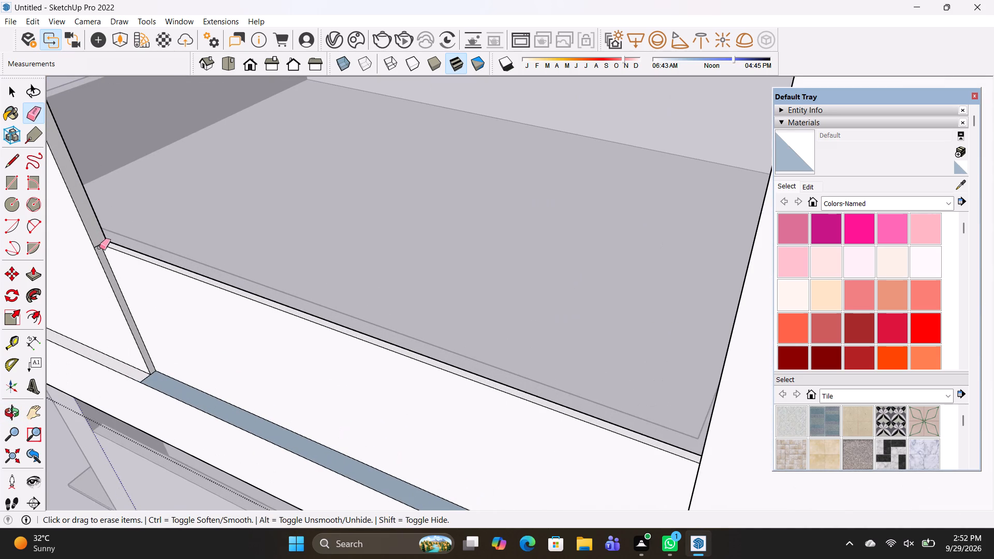
{"action": "left_click", "coordinate": [97, 247]}
Trace a short line along the frame's inner bottom edge and delete the face that covers the whole opening.
{"action": "key", "text": "l"}
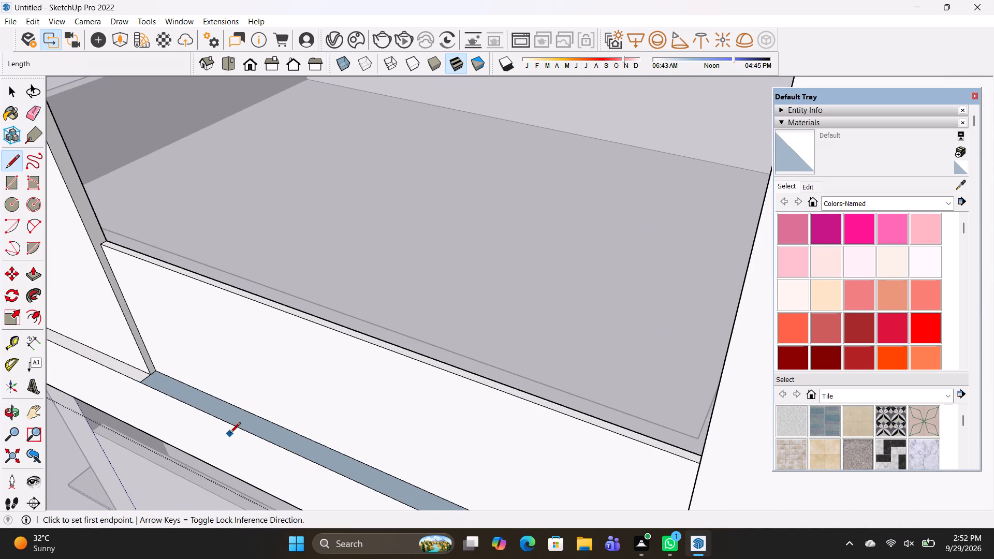
{"action": "left_click", "coordinate": [238, 426]}
{"action": "left_click", "coordinate": [265, 439]}
{"action": "scroll", "coordinate": [268, 430], "scroll_direction": "down", "scroll_amount": 10}
{"action": "key", "text": "space"}
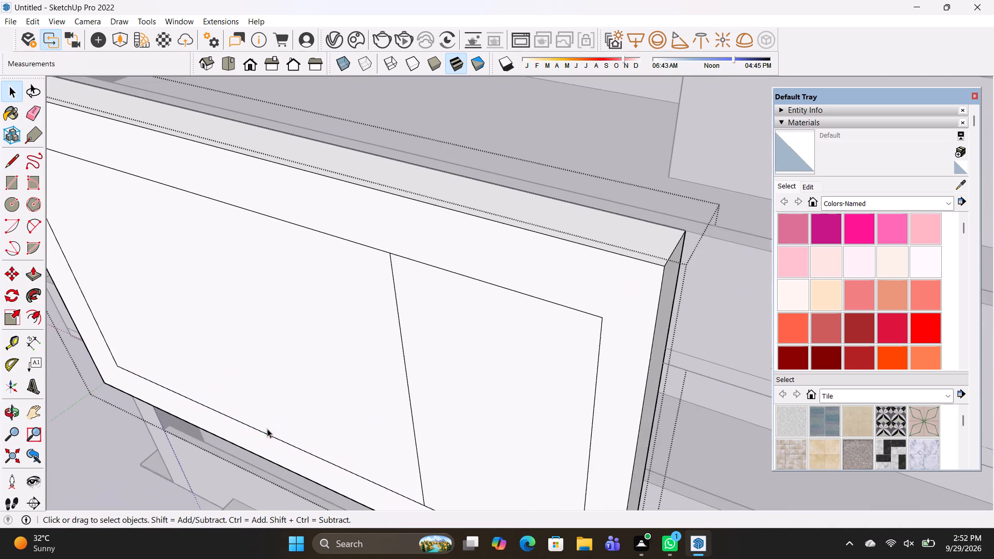
{"action": "left_click", "coordinate": [301, 403]}
{"action": "key", "text": "Delete"}
Erase the edge dividing the frame's inner bottom face beside the first upright panel and exit the group.
{"action": "scroll", "coordinate": [152, 381], "scroll_direction": "up", "scroll_amount": 2}
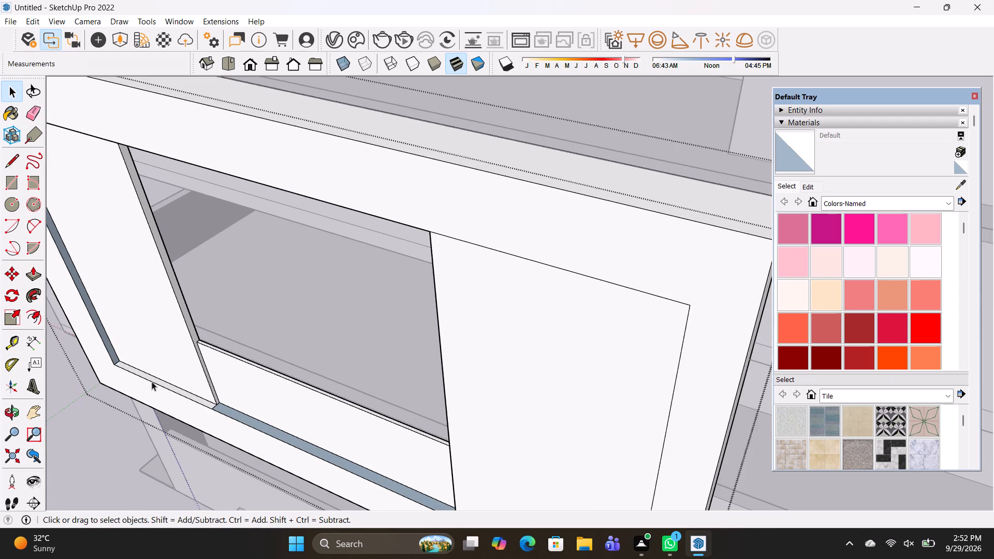
{"action": "middle_click_drag", "start_coordinate": [256, 401], "coordinate": [260, 395]}
{"action": "key", "text": "e"}
{"action": "scroll", "coordinate": [220, 413], "scroll_direction": "up", "scroll_amount": 8}
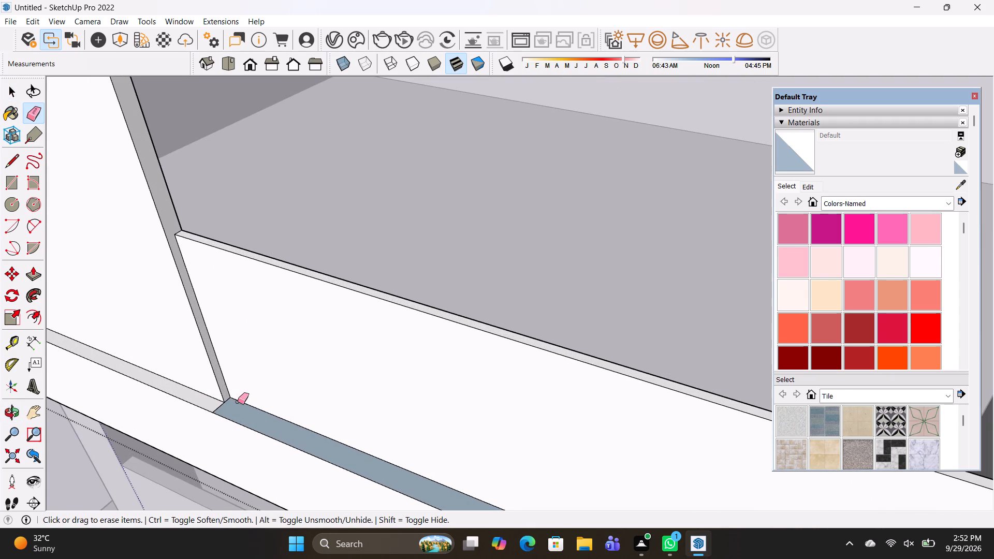
{"action": "left_click_drag", "start_coordinate": [218, 404], "coordinate": [225, 406]}
{"action": "scroll", "coordinate": [257, 393], "scroll_direction": "down", "scroll_amount": 9}
{"action": "key", "text": "space"}
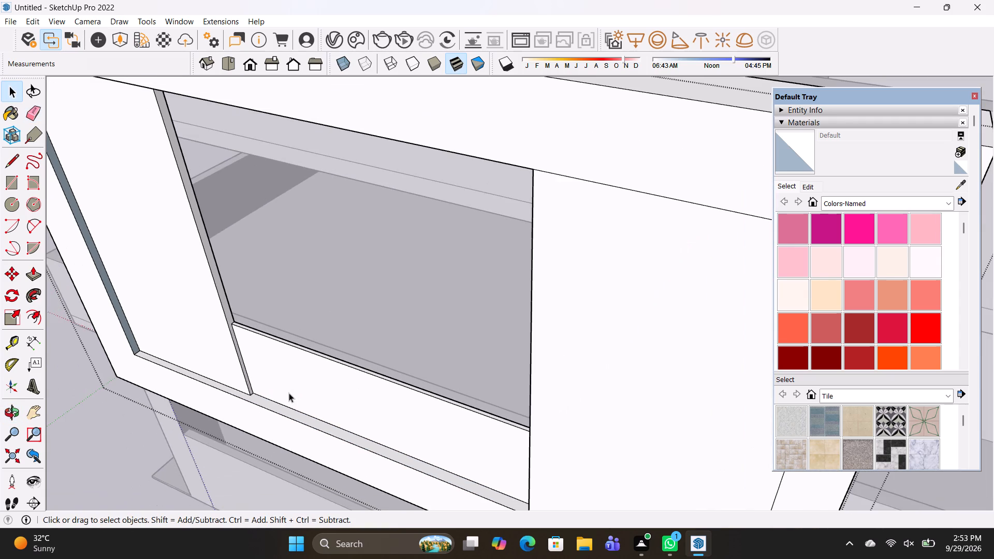
{"action": "left_click", "coordinate": [104, 430]}
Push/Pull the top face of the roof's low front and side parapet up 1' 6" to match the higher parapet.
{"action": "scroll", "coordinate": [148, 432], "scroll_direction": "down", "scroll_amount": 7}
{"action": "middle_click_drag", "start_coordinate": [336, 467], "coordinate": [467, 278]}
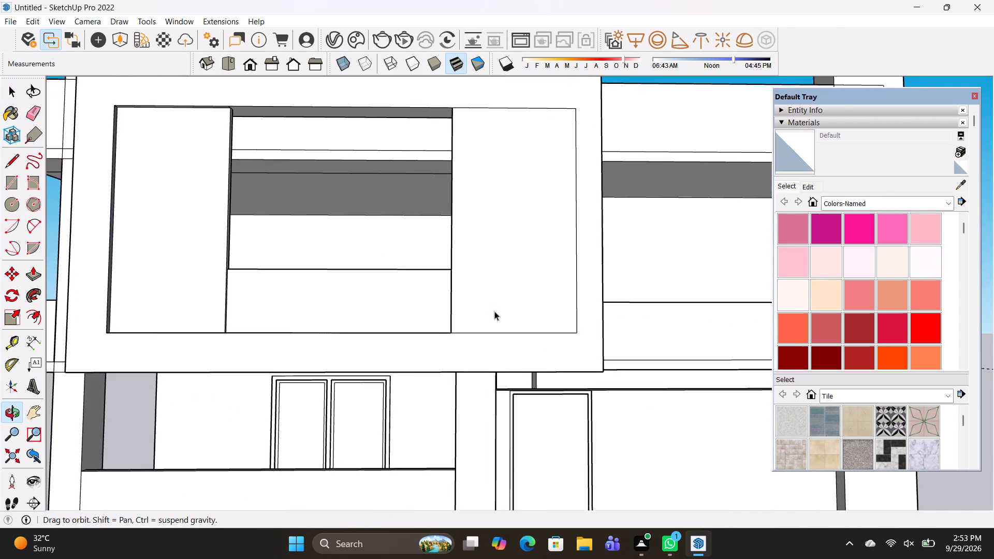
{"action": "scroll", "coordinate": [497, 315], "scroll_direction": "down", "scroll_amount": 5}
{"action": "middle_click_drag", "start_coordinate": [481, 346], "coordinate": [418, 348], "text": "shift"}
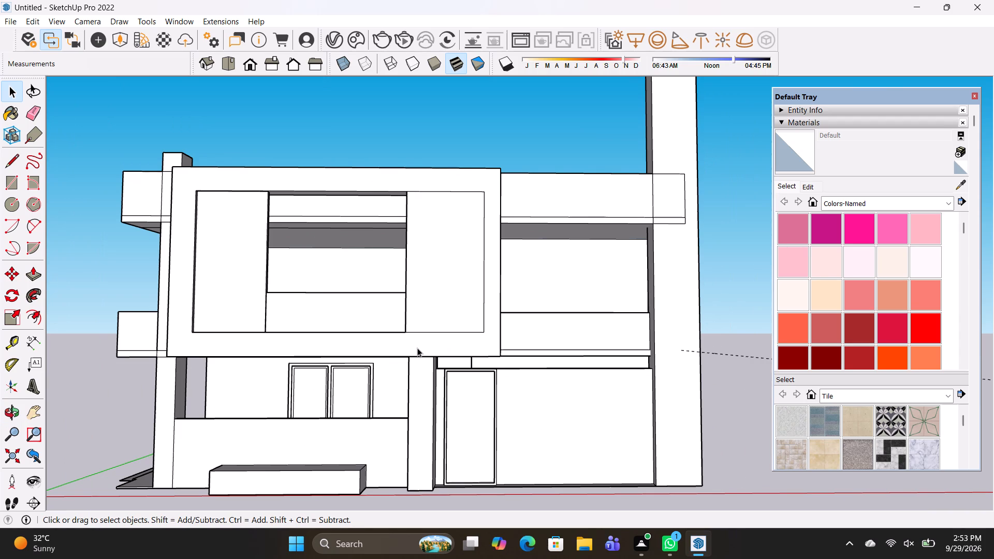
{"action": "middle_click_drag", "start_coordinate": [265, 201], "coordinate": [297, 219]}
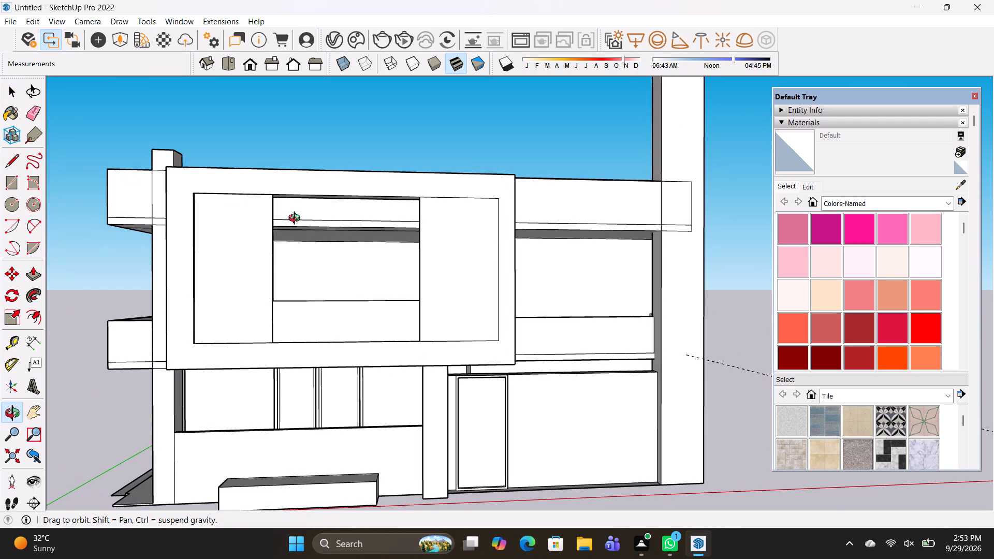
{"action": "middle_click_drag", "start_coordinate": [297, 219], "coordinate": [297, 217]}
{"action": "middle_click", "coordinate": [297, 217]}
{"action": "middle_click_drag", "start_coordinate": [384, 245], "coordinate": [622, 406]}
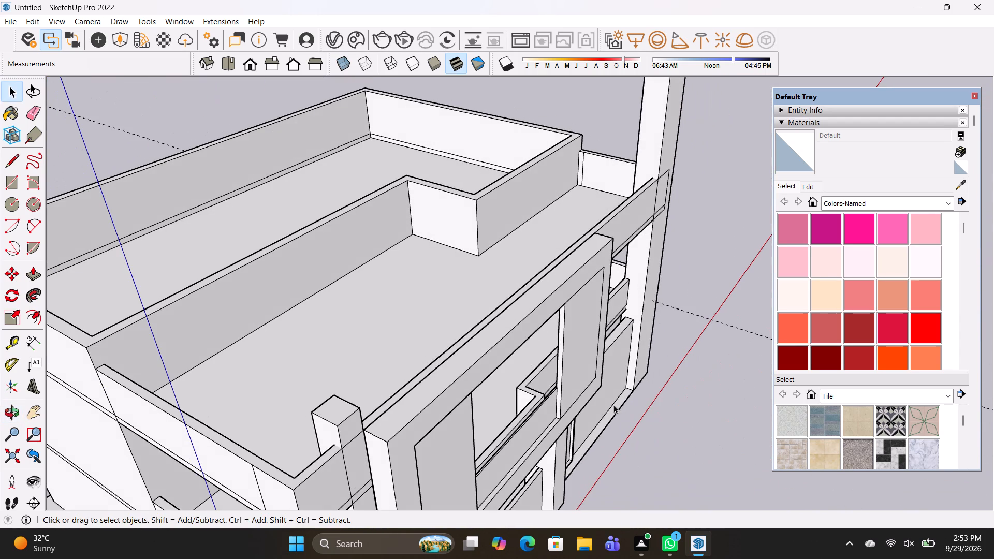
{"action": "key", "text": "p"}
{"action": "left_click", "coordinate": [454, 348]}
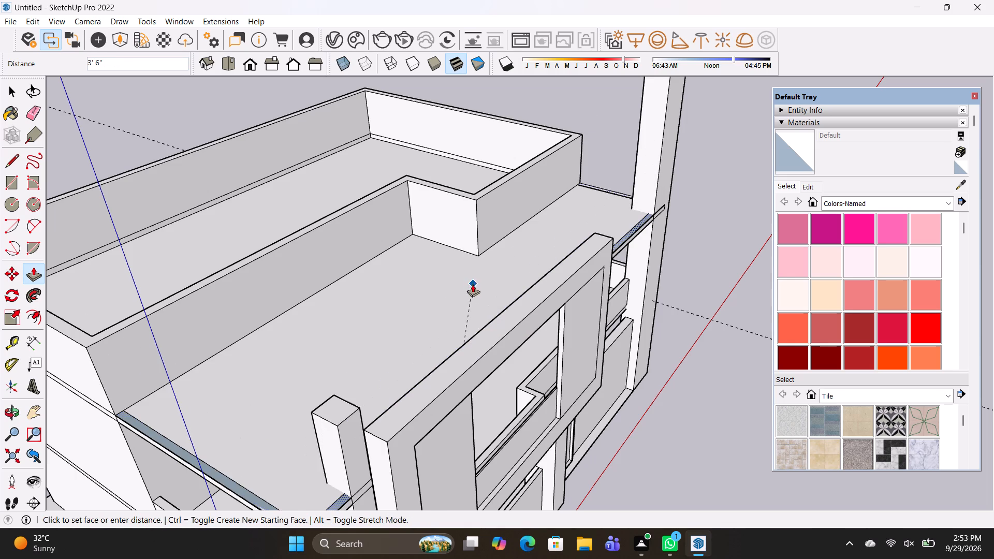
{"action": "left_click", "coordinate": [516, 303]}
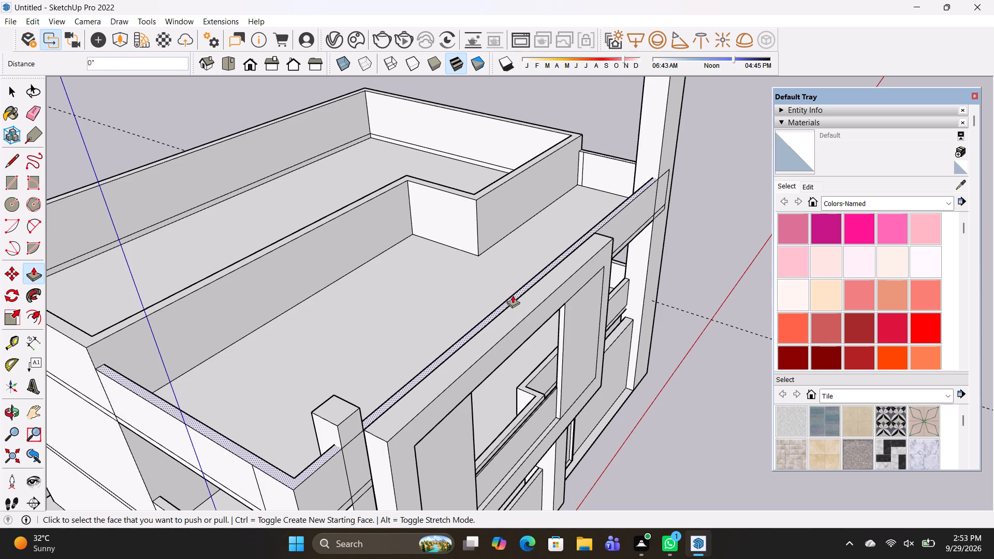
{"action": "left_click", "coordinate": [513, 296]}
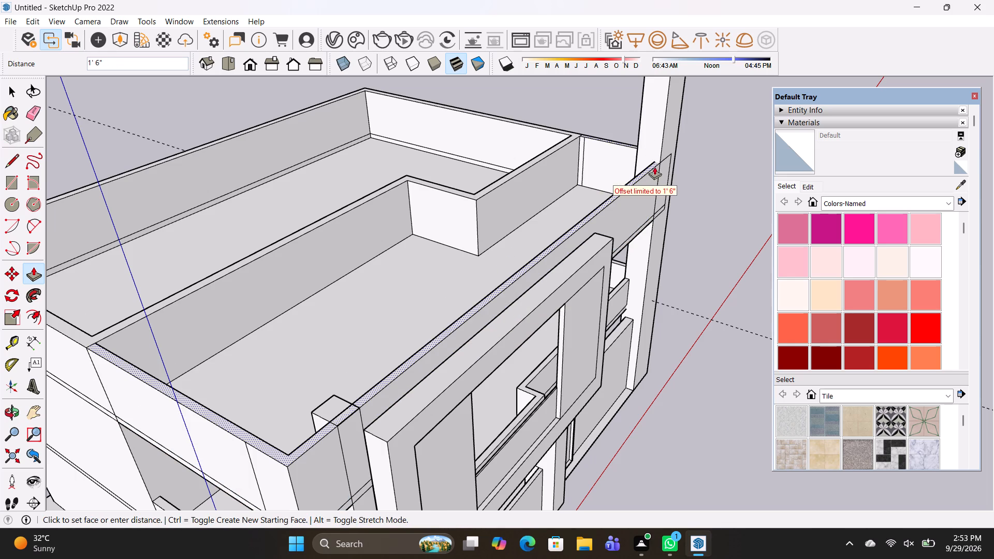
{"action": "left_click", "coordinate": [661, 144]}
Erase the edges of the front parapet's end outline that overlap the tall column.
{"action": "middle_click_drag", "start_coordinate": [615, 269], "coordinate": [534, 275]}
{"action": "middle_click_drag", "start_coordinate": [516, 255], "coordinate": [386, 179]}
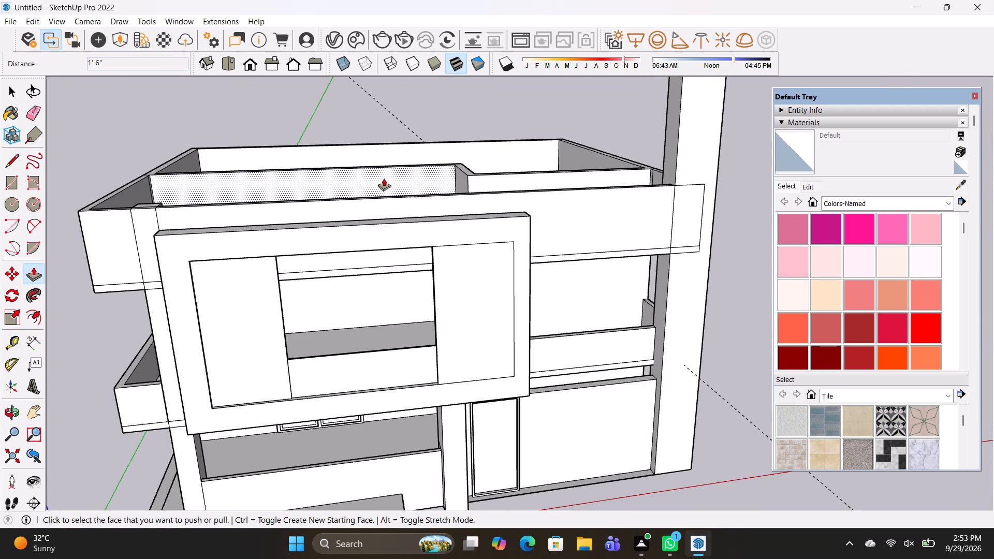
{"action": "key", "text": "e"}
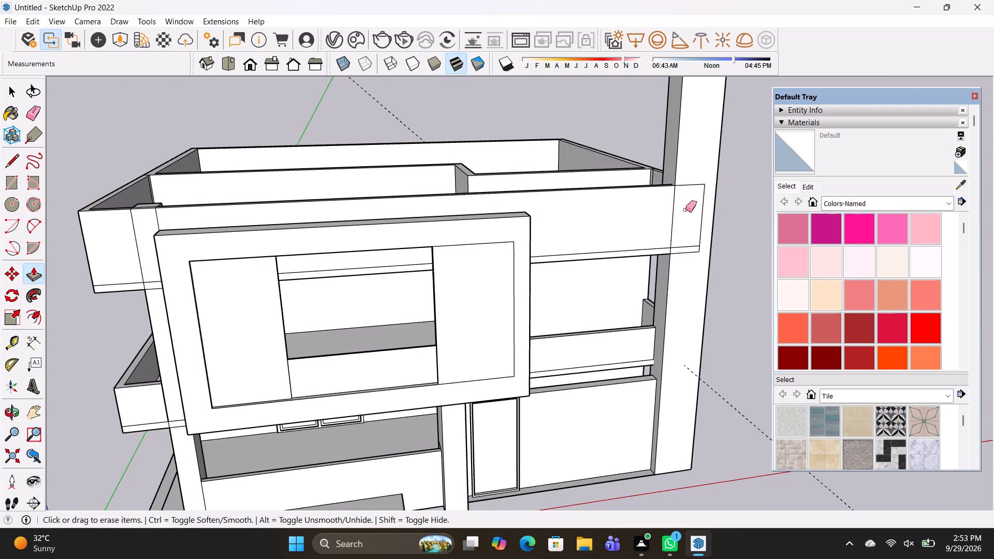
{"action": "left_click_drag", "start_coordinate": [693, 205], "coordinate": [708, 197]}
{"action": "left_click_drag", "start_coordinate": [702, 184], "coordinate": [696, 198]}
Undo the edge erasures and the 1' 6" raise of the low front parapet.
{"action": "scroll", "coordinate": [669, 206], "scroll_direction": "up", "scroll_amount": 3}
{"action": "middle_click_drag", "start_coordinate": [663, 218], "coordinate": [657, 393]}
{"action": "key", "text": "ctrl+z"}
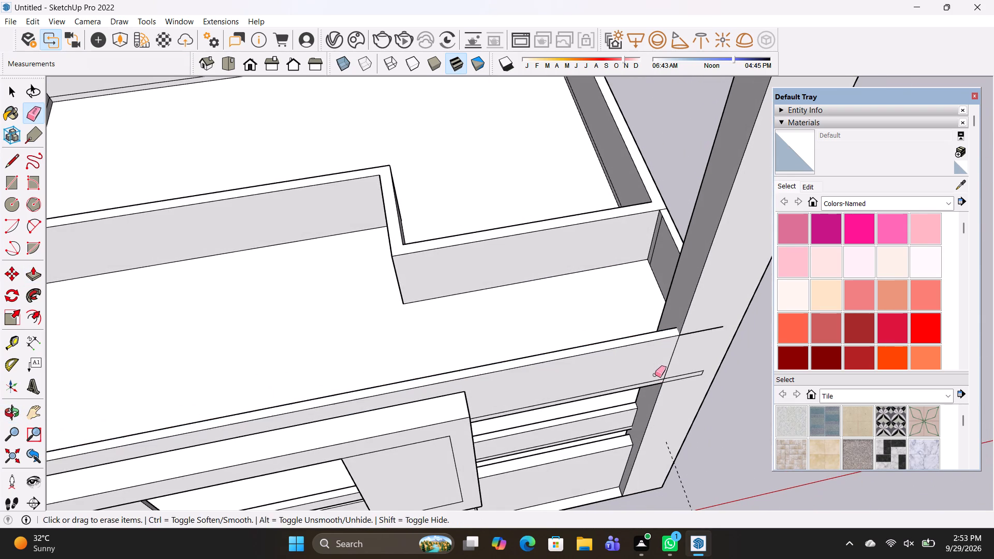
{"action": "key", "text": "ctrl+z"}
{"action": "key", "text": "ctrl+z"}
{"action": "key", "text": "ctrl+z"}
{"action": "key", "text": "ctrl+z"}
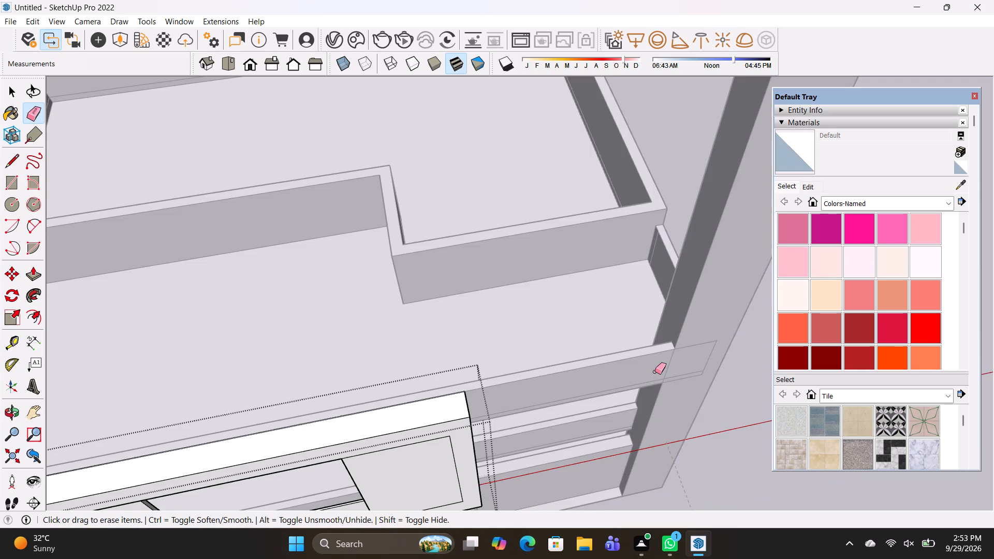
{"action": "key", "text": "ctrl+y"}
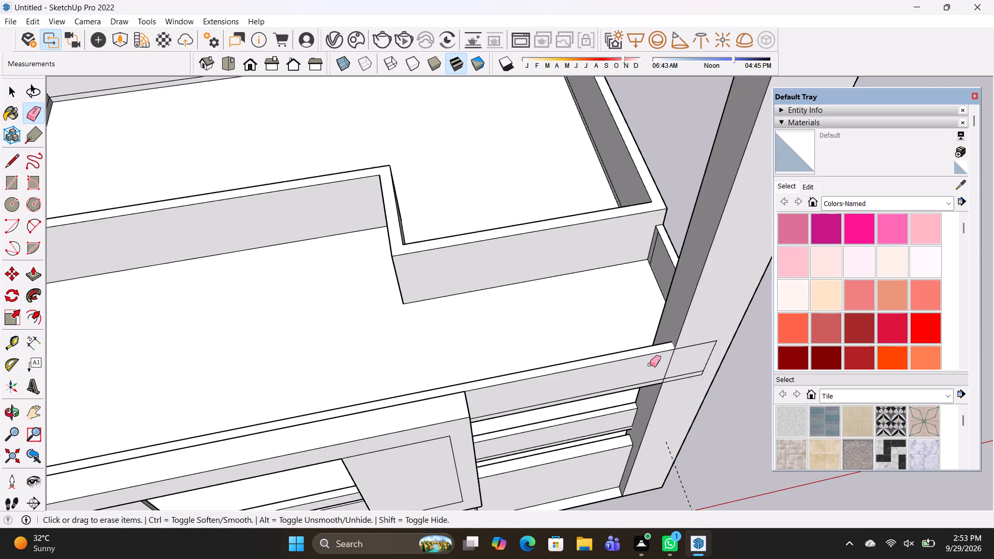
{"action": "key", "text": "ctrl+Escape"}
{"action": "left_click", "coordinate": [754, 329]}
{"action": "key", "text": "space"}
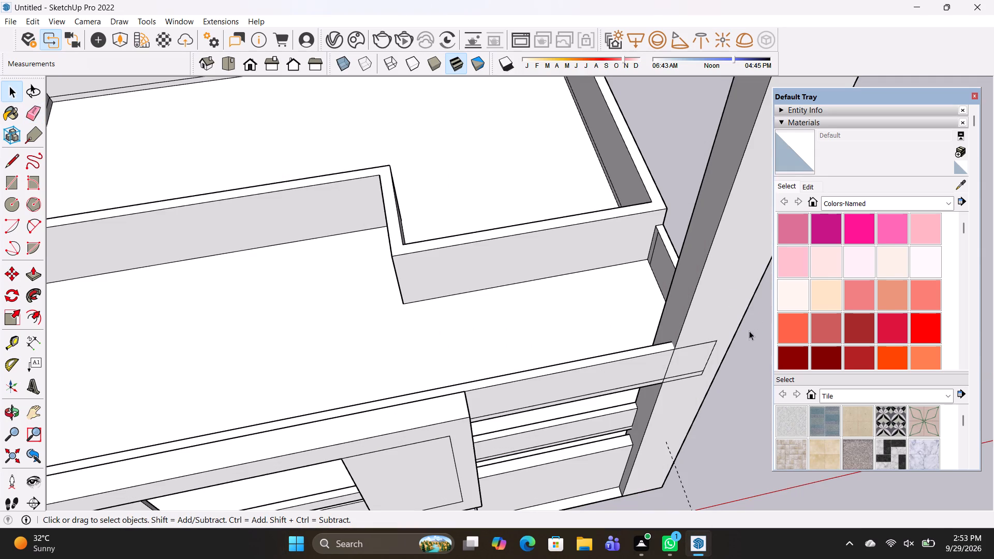
Erase the roof's low front parapet down to the slab, including its leftover end edges at the tall column.
{"action": "key", "text": "e"}
{"action": "left_click", "coordinate": [516, 375]}
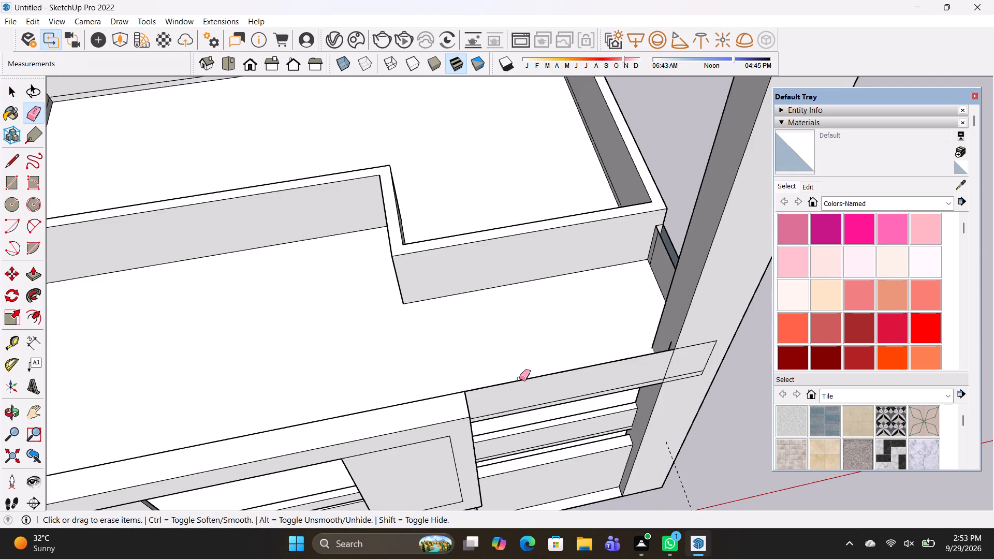
{"action": "left_click", "coordinate": [519, 378]}
{"action": "scroll", "coordinate": [692, 351], "scroll_direction": "up", "scroll_amount": 3}
{"action": "left_click_drag", "start_coordinate": [696, 345], "coordinate": [699, 336]}
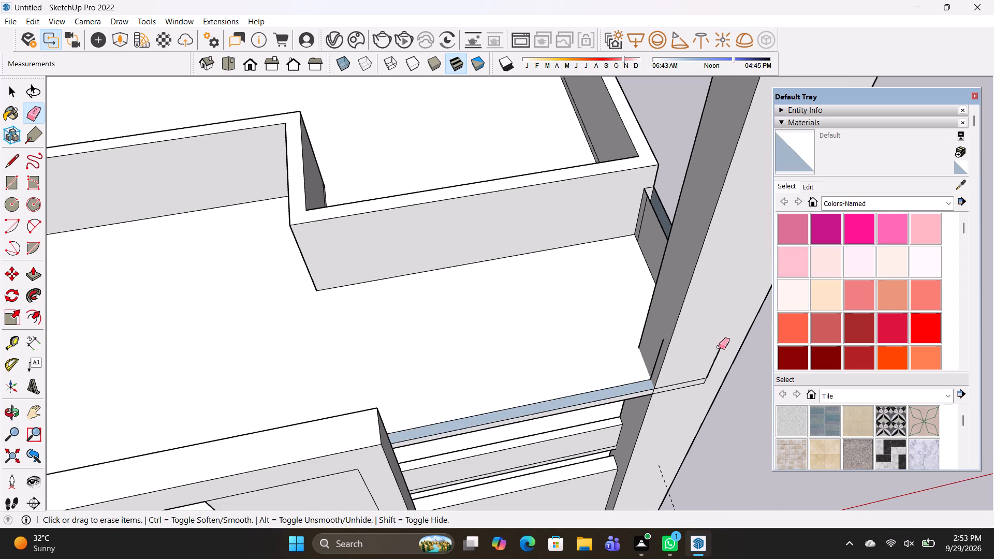
{"action": "left_click", "coordinate": [720, 352]}
{"action": "scroll", "coordinate": [651, 359], "scroll_direction": "up", "scroll_amount": 3}
{"action": "left_click_drag", "start_coordinate": [662, 363], "coordinate": [659, 357]}
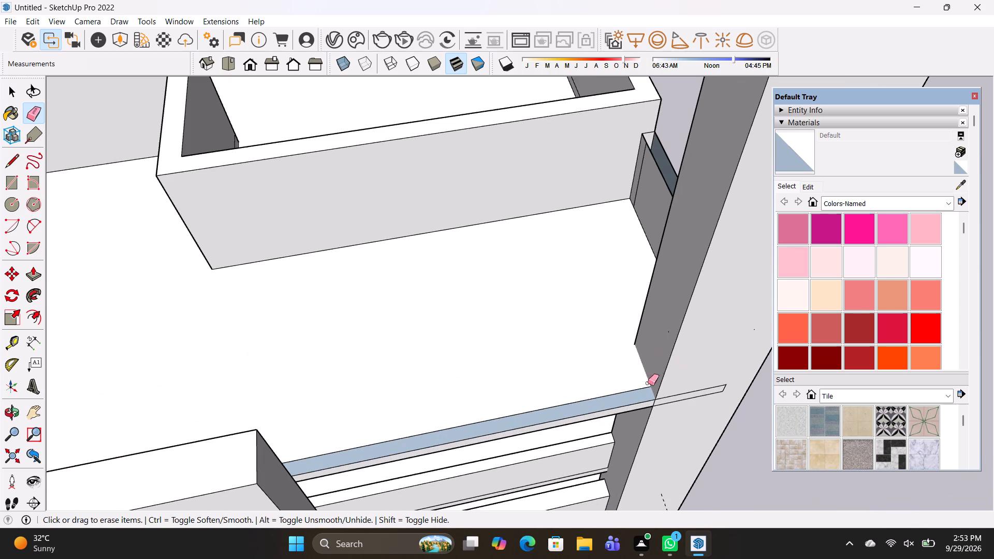
{"action": "left_click_drag", "start_coordinate": [634, 390], "coordinate": [631, 376]}
Erase the low side parapet near the tall column and its remnants against the stepped higher parapet.
{"action": "scroll", "coordinate": [630, 375], "scroll_direction": "down", "scroll_amount": 3}
{"action": "middle_click_drag", "start_coordinate": [626, 275], "coordinate": [697, 364]}
{"action": "left_click_drag", "start_coordinate": [686, 305], "coordinate": [703, 283]}
{"action": "scroll", "coordinate": [671, 294], "scroll_direction": "up", "scroll_amount": 3}
{"action": "left_click", "coordinate": [635, 260]}
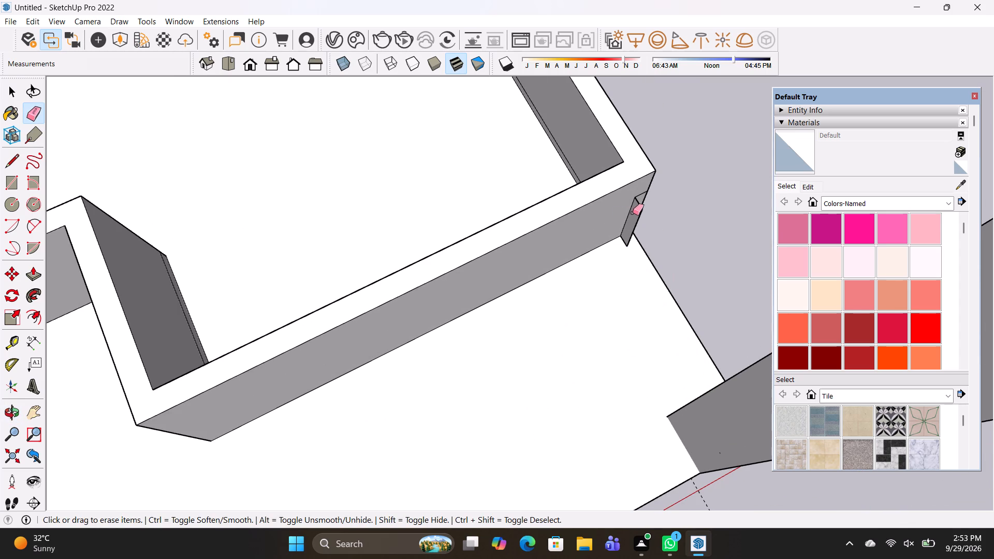
{"action": "left_click_drag", "start_coordinate": [636, 209], "coordinate": [637, 203]}
{"action": "left_click", "coordinate": [640, 196]}
{"action": "left_click", "coordinate": [641, 213]}
{"action": "scroll", "coordinate": [641, 215], "scroll_direction": "up", "scroll_amount": 2}
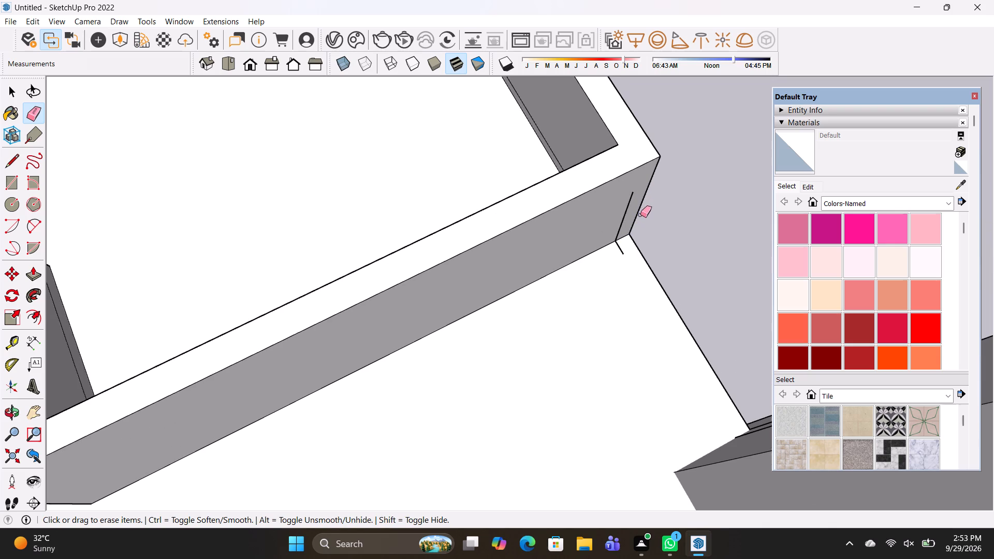
{"action": "left_click_drag", "start_coordinate": [633, 210], "coordinate": [619, 207]}
{"action": "left_click_drag", "start_coordinate": [621, 247], "coordinate": [616, 251]}
{"action": "scroll", "coordinate": [617, 295], "scroll_direction": "down", "scroll_amount": 5}
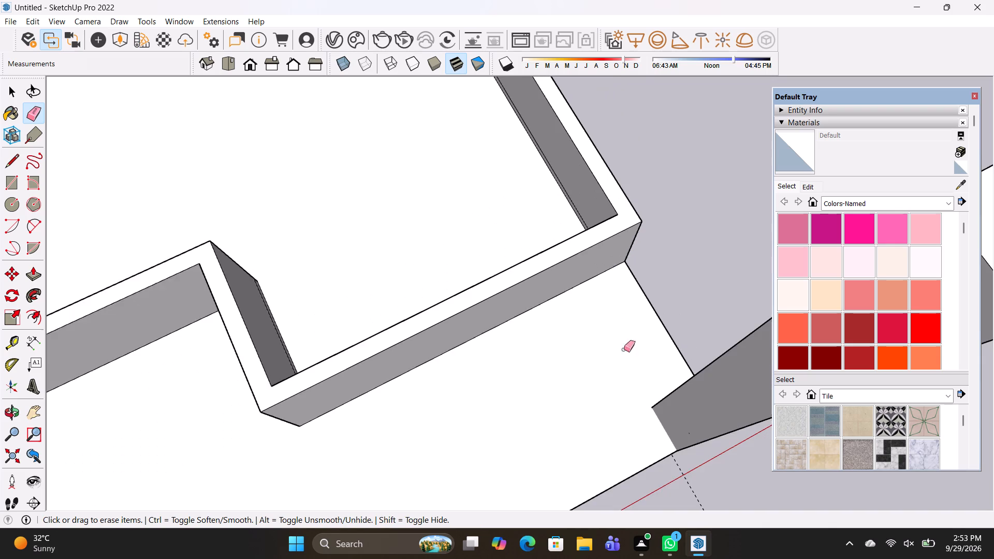
Erase the low side parapet at the roof's opposite end, including leftover corner edges around the short pillar.
{"action": "scroll", "coordinate": [619, 389], "scroll_direction": "down", "scroll_amount": 2}
{"action": "middle_click_drag", "start_coordinate": [626, 343], "coordinate": [786, 112], "text": "shift"}
{"action": "scroll", "coordinate": [598, 282], "scroll_direction": "down", "scroll_amount": 3}
{"action": "middle_click_drag", "start_coordinate": [337, 411], "coordinate": [374, 379]}
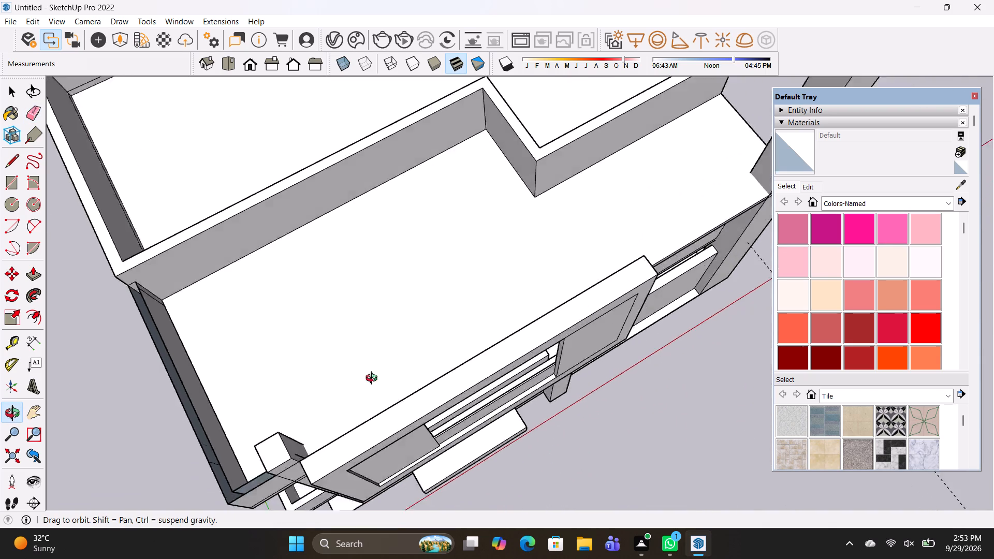
{"action": "middle_click_drag", "start_coordinate": [374, 379], "coordinate": [450, 258]}
{"action": "left_click", "coordinate": [340, 358]}
{"action": "left_click_drag", "start_coordinate": [335, 354], "coordinate": [333, 347]}
{"action": "left_click", "coordinate": [311, 377]}
{"action": "left_click_drag", "start_coordinate": [310, 380], "coordinate": [302, 383]}
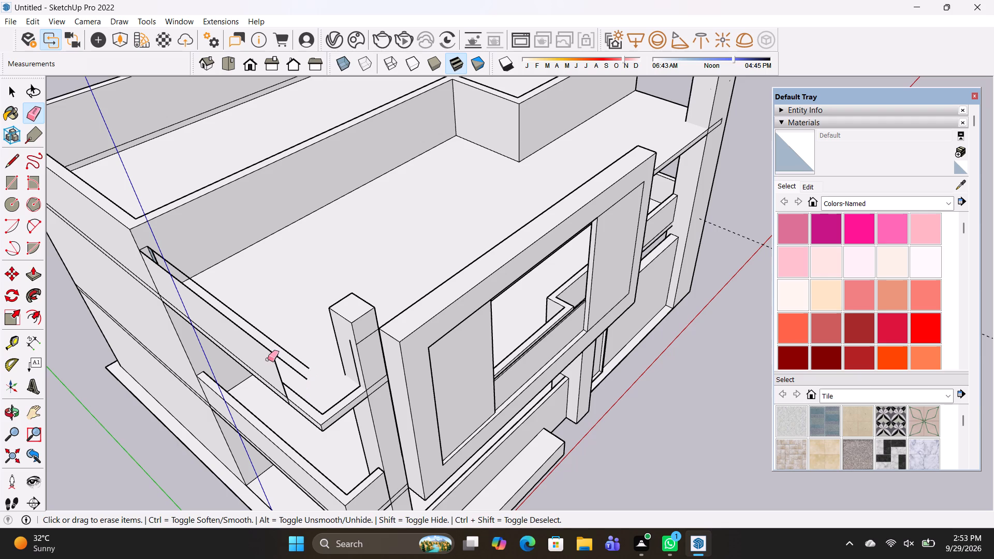
{"action": "left_click_drag", "start_coordinate": [268, 359], "coordinate": [287, 340]}
{"action": "scroll", "coordinate": [290, 370], "scroll_direction": "up", "scroll_amount": 3}
{"action": "left_click", "coordinate": [293, 397]}
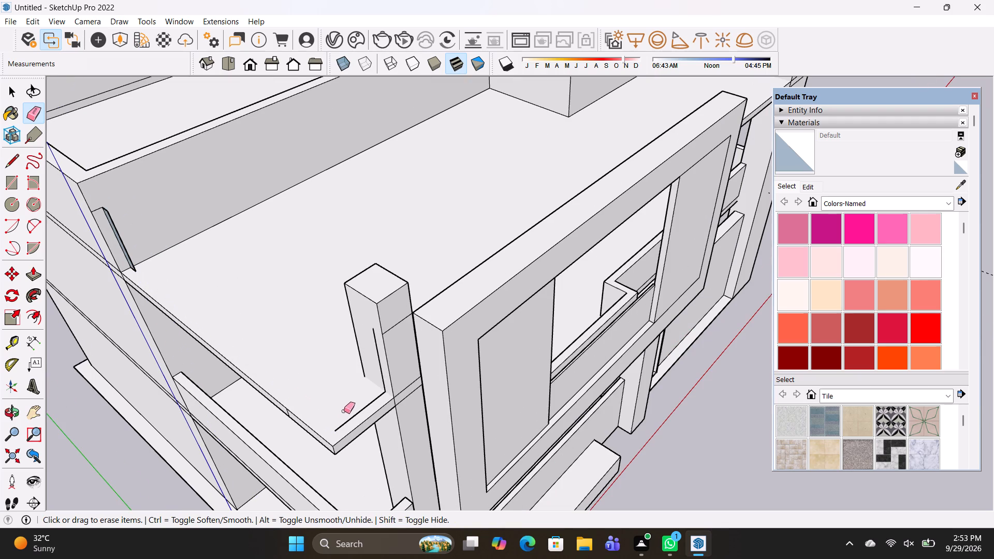
{"action": "left_click_drag", "start_coordinate": [348, 411], "coordinate": [353, 414]}
{"action": "left_click", "coordinate": [381, 365]}
{"action": "left_click", "coordinate": [378, 399]}
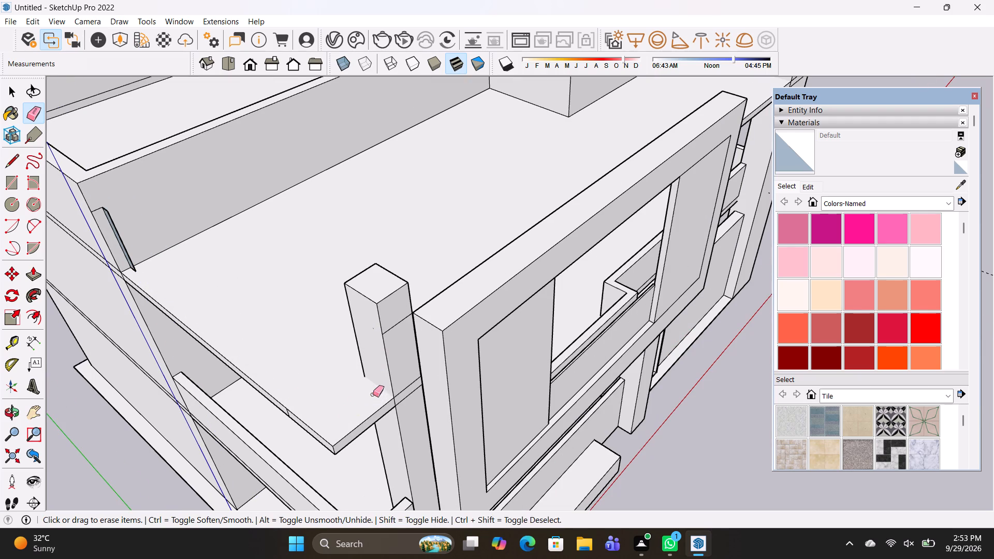
Erase the low parapet's remaining stub edges against the higher parapet wall at the slab's edge.
{"action": "left_click_drag", "start_coordinate": [127, 246], "coordinate": [119, 248]}
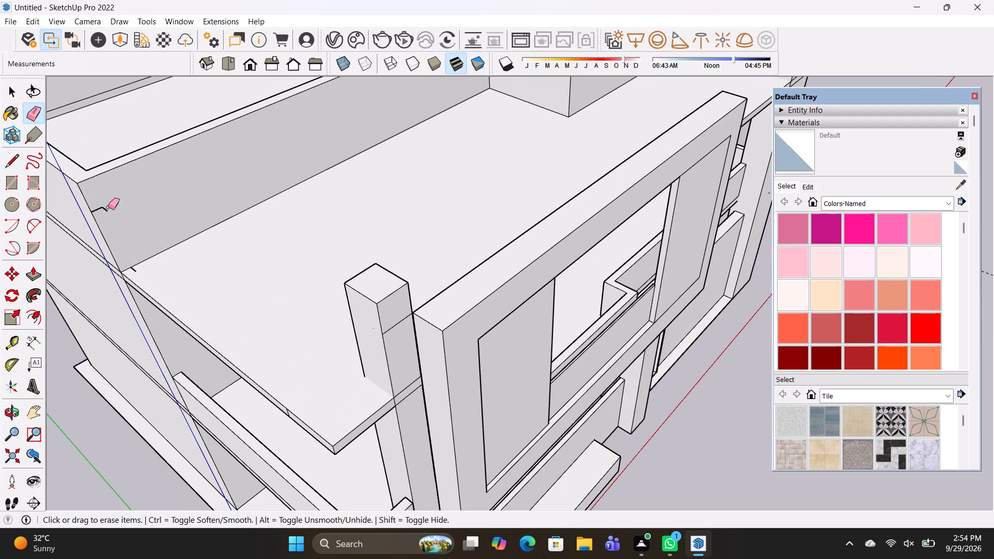
{"action": "left_click_drag", "start_coordinate": [106, 207], "coordinate": [116, 213]}
{"action": "scroll", "coordinate": [138, 276], "scroll_direction": "up", "scroll_amount": 4}
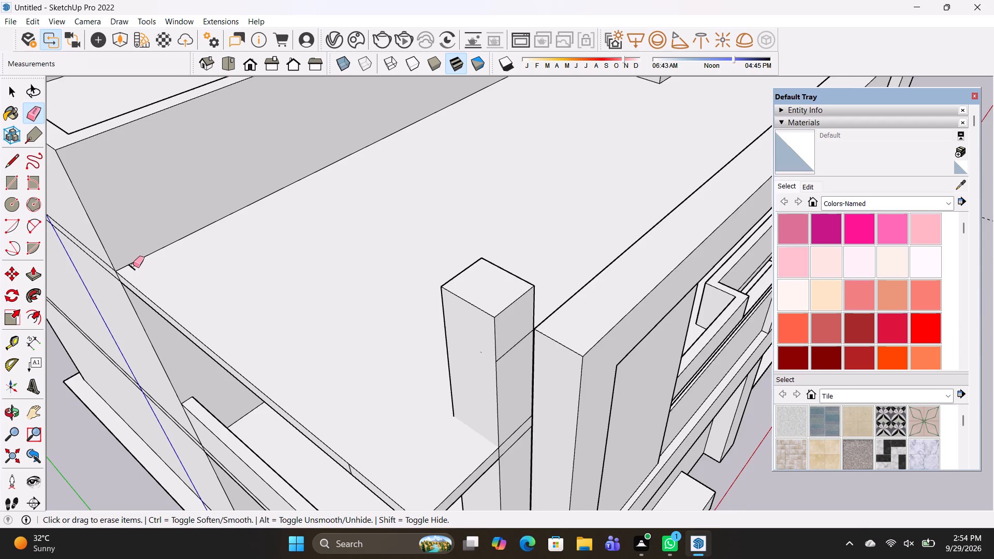
{"action": "left_click_drag", "start_coordinate": [136, 262], "coordinate": [135, 270]}
{"action": "key", "text": "ctrl+z"}
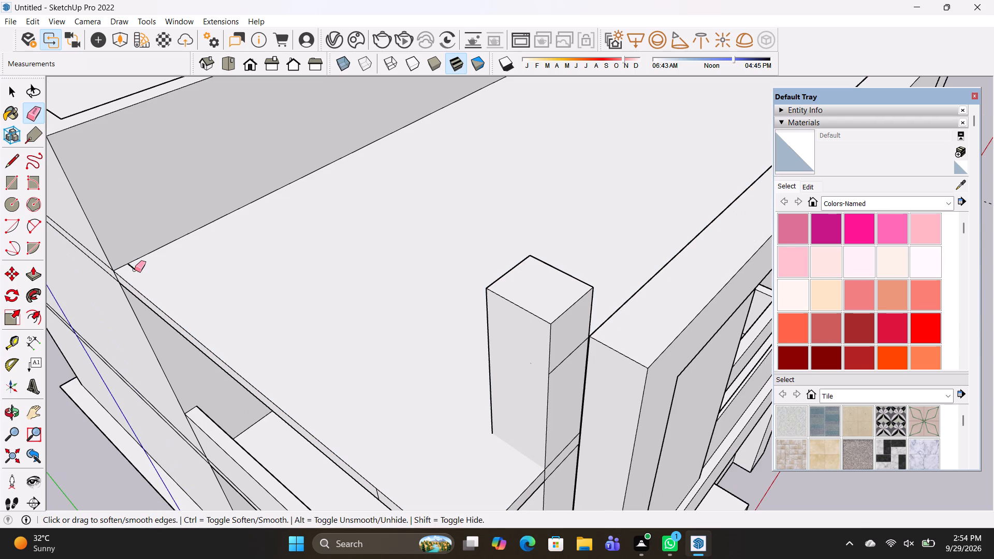
{"action": "left_click", "coordinate": [135, 270]}
Erase the leftover vertical edge on the roof slab's side edge near its front corner.
{"action": "scroll", "coordinate": [248, 312], "scroll_direction": "down", "scroll_amount": 3}
{"action": "middle_click_drag", "start_coordinate": [344, 364], "coordinate": [359, 293]}
{"action": "scroll", "coordinate": [361, 355], "scroll_direction": "up", "scroll_amount": 3}
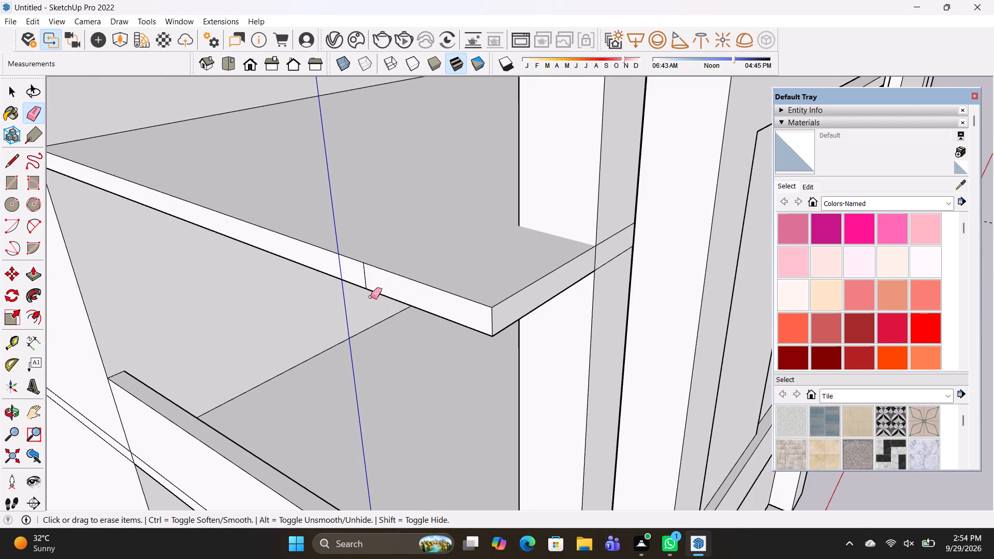
{"action": "left_click_drag", "start_coordinate": [371, 282], "coordinate": [361, 268]}
{"action": "scroll", "coordinate": [367, 264], "scroll_direction": "down", "scroll_amount": 3}
{"action": "middle_click_drag", "start_coordinate": [486, 275], "coordinate": [460, 306]}
{"action": "key", "text": "space"}
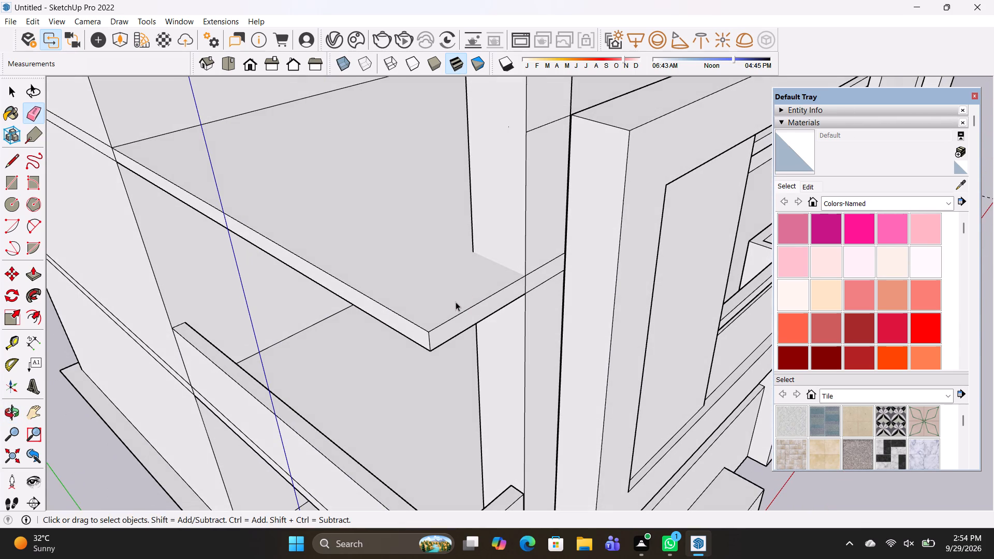
Draw parapet inset lines on the roof slab: about 16' along the side edge and a short one along the front edge to the pillar.
{"action": "key", "text": "l"}
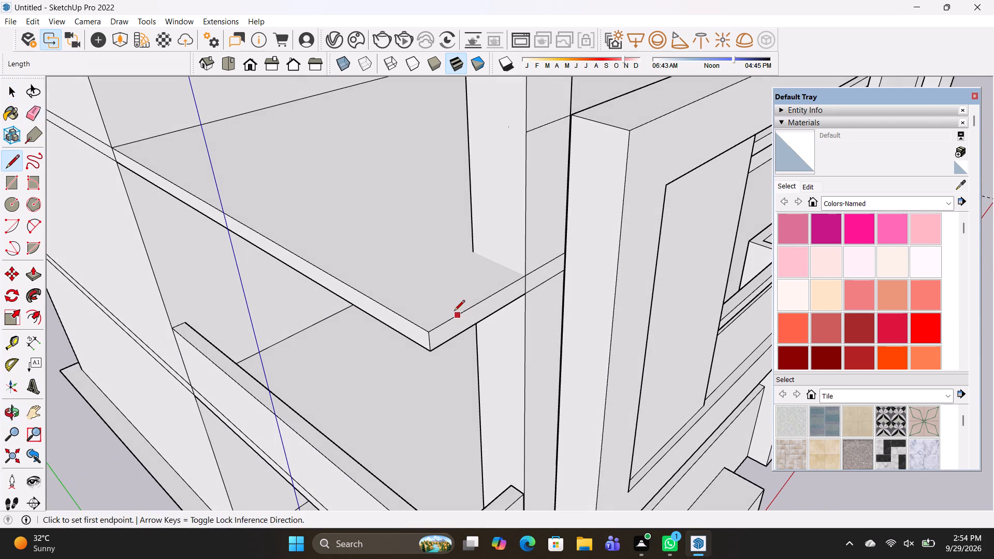
{"action": "left_click", "coordinate": [121, 145]}
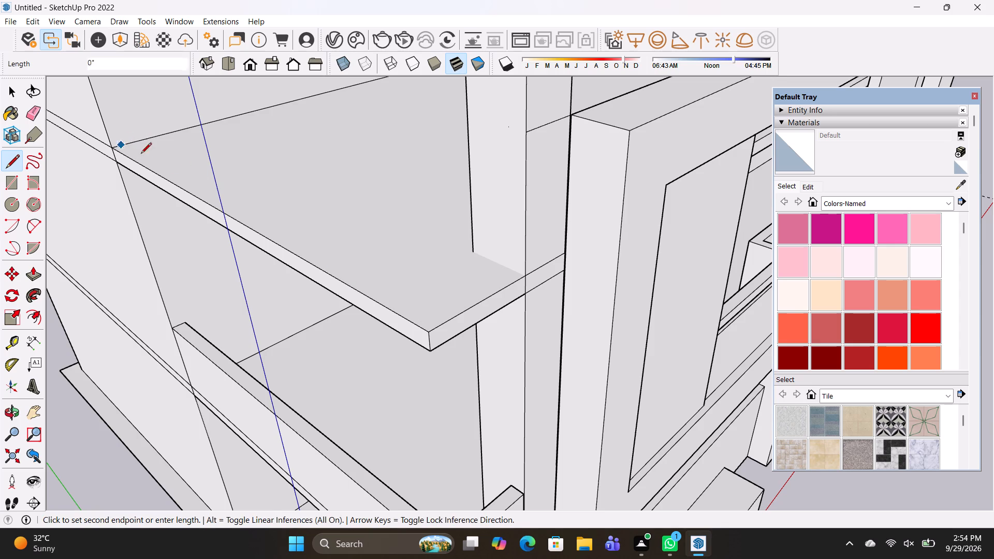
{"action": "left_click", "coordinate": [440, 322]}
{"action": "key", "text": "l"}
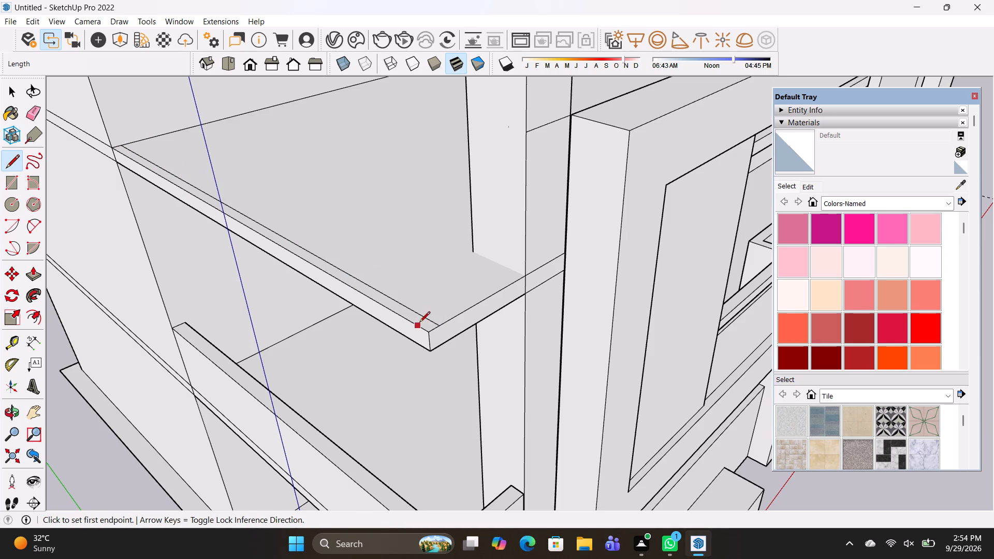
{"action": "left_click", "coordinate": [421, 323]}
{"action": "left_click", "coordinate": [518, 271]}
{"action": "key", "text": "space"}
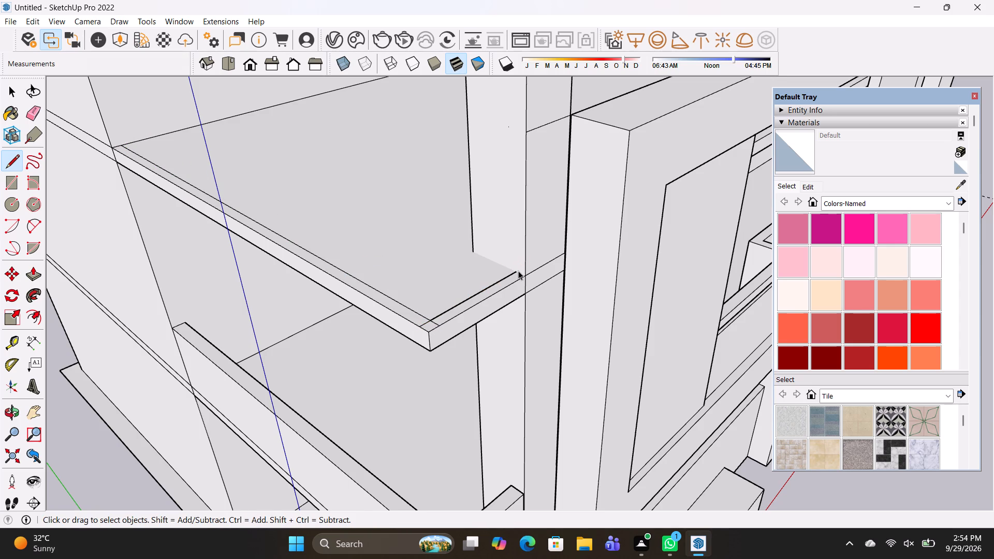
Close the front strip with a rectangle from the pillar to the slab corner and erase the overlapping corner lines, leaving one L-shaped strip.
{"action": "scroll", "coordinate": [502, 289], "scroll_direction": "up", "scroll_amount": 2}
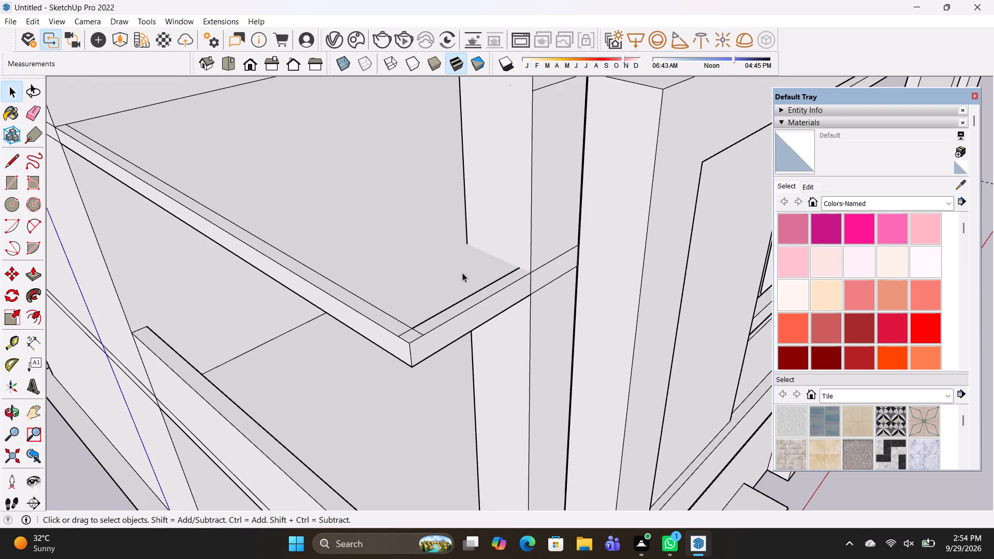
{"action": "key", "text": "r"}
{"action": "left_click", "coordinate": [521, 268]}
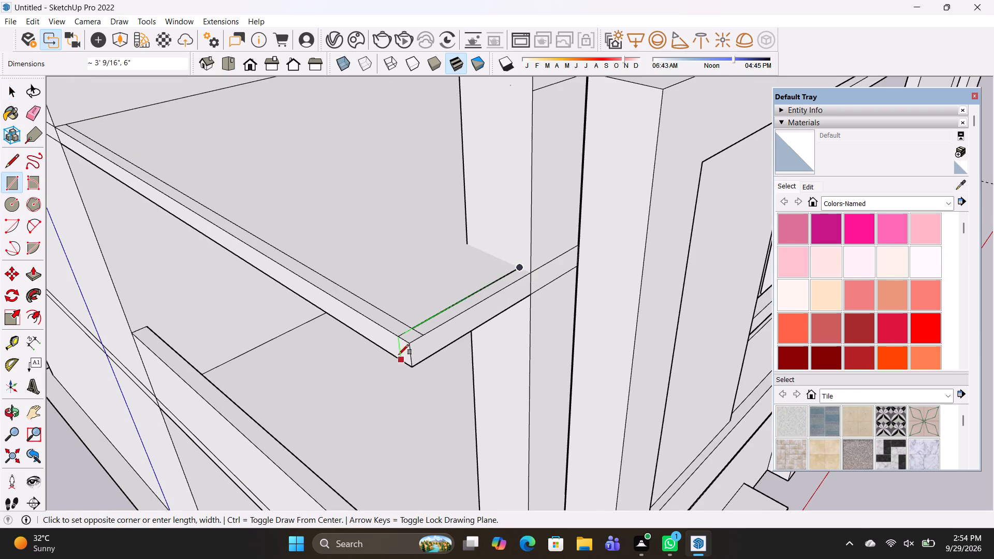
{"action": "left_click", "coordinate": [408, 342]}
{"action": "key", "text": "space"}
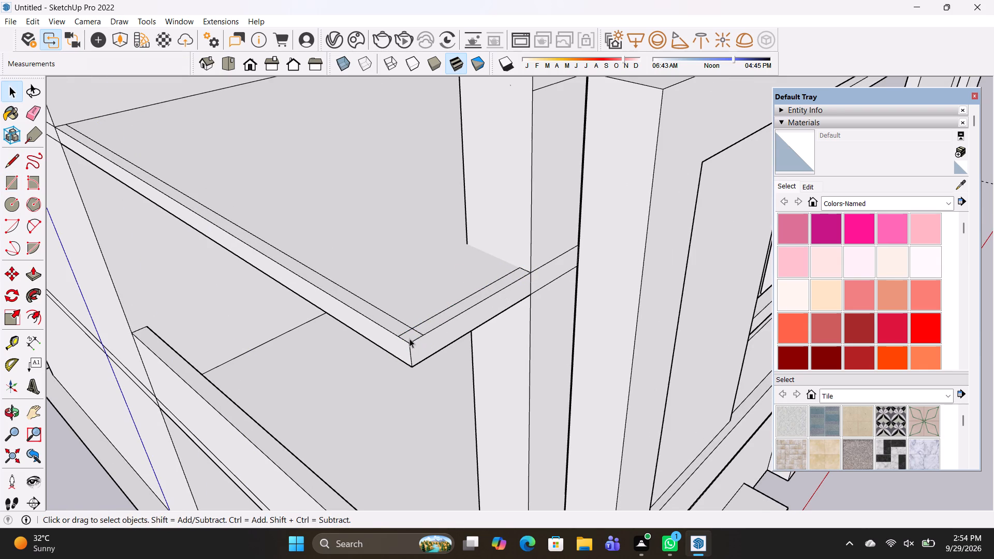
{"action": "key", "text": "e"}
{"action": "left_click_drag", "start_coordinate": [419, 330], "coordinate": [406, 332]}
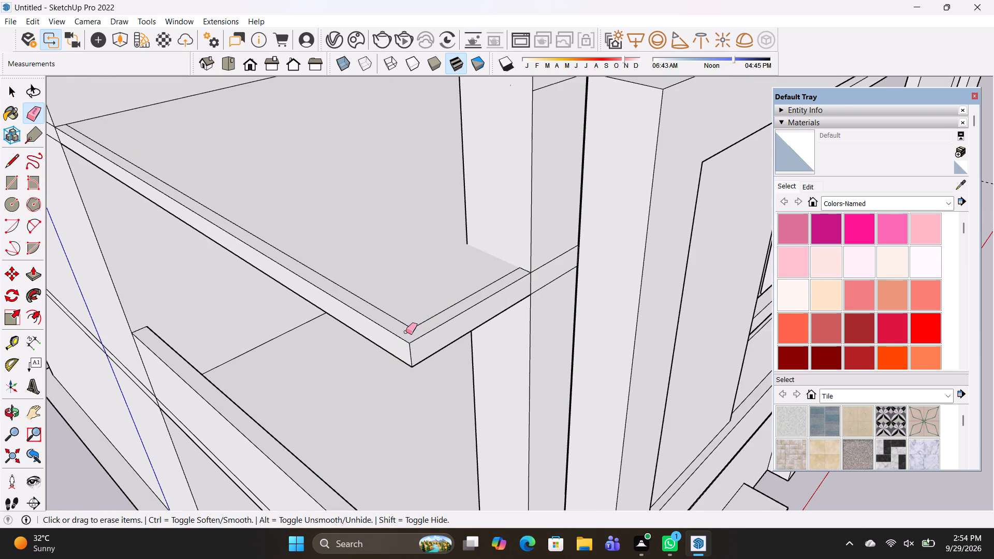
Push/Pull the L-shaped corner strip up 5' as the side parapet.
{"action": "key", "text": "p"}
{"action": "left_click", "coordinate": [413, 338]}
{"action": "scroll", "coordinate": [439, 296], "scroll_direction": "down", "scroll_amount": 6}
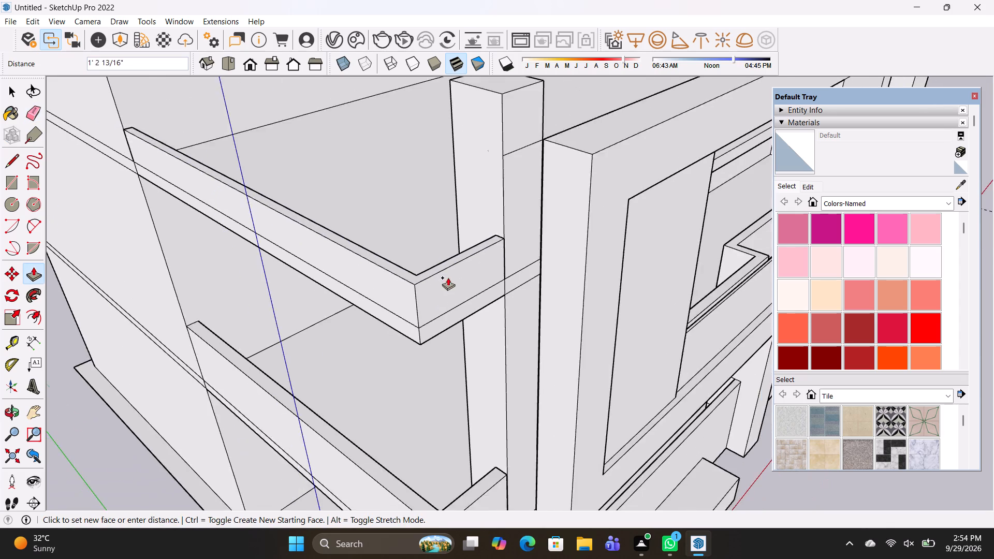
{"action": "scroll", "coordinate": [448, 277], "scroll_direction": "down", "scroll_amount": 2}
{"action": "left_click", "coordinate": [511, 145]}
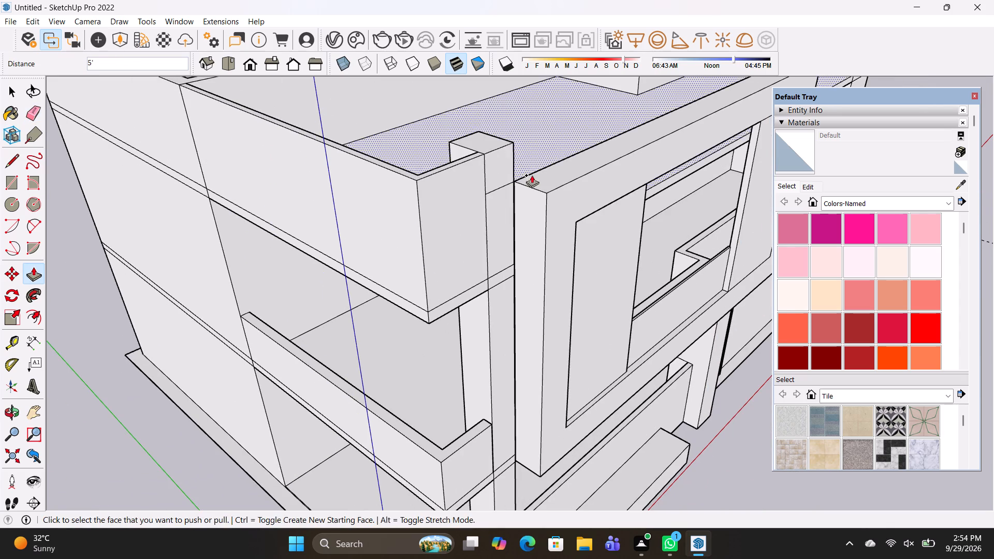
Push/Pull the top of the short corner pillar up 3' 10".
{"action": "middle_click_drag", "start_coordinate": [523, 195], "coordinate": [95, 169]}
{"action": "scroll", "coordinate": [231, 169], "scroll_direction": "down", "scroll_amount": 3}
{"action": "middle_click_drag", "start_coordinate": [293, 255], "coordinate": [224, 327]}
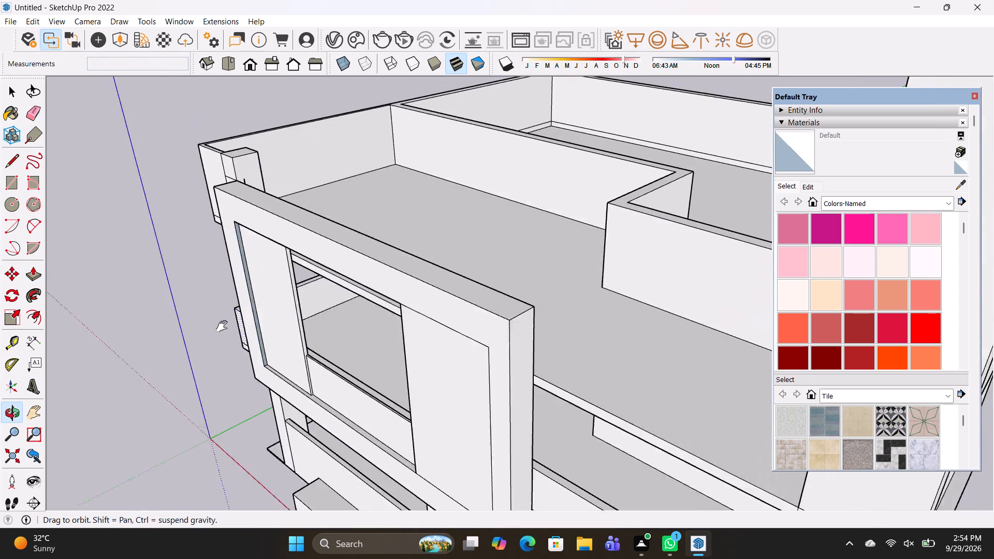
{"action": "middle_click_drag", "start_coordinate": [224, 327], "coordinate": [209, 346]}
{"action": "middle_click_drag", "start_coordinate": [421, 418], "coordinate": [555, 314]}
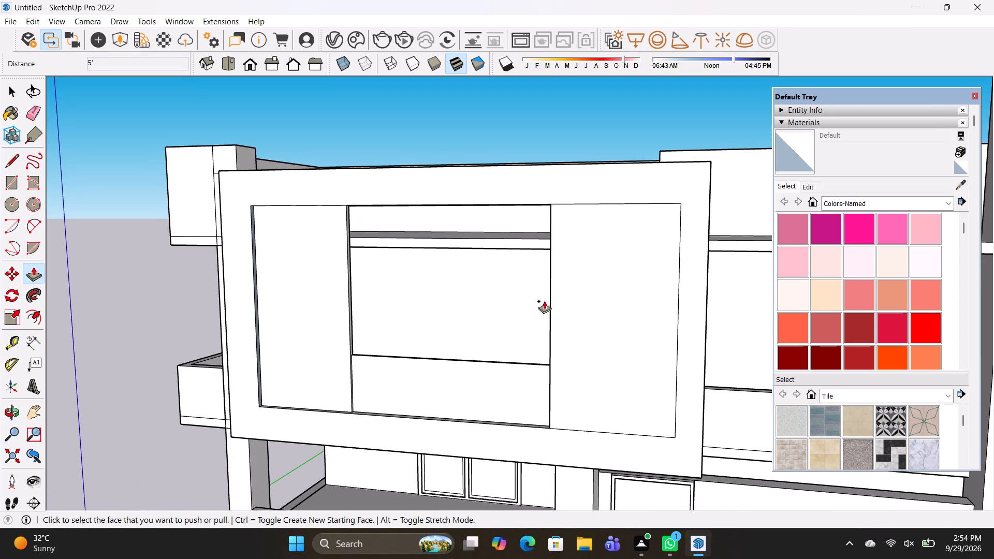
{"action": "scroll", "coordinate": [492, 298], "scroll_direction": "down", "scroll_amount": 2}
{"action": "middle_click_drag", "start_coordinate": [492, 297], "coordinate": [492, 296], "text": "shift"}
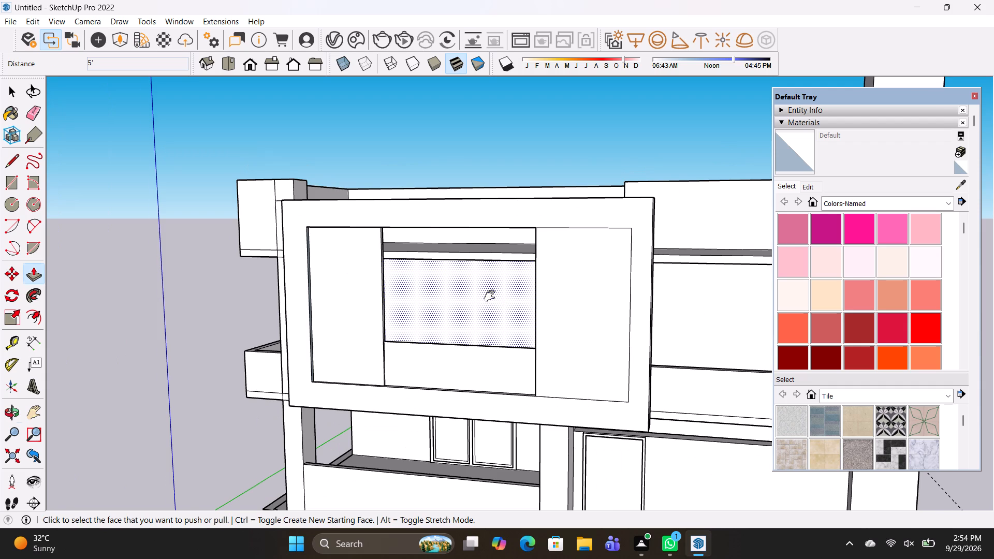
{"action": "middle_click_drag", "start_coordinate": [492, 296], "coordinate": [397, 310], "text": "shift"}
{"action": "middle_click_drag", "start_coordinate": [521, 329], "coordinate": [692, 352]}
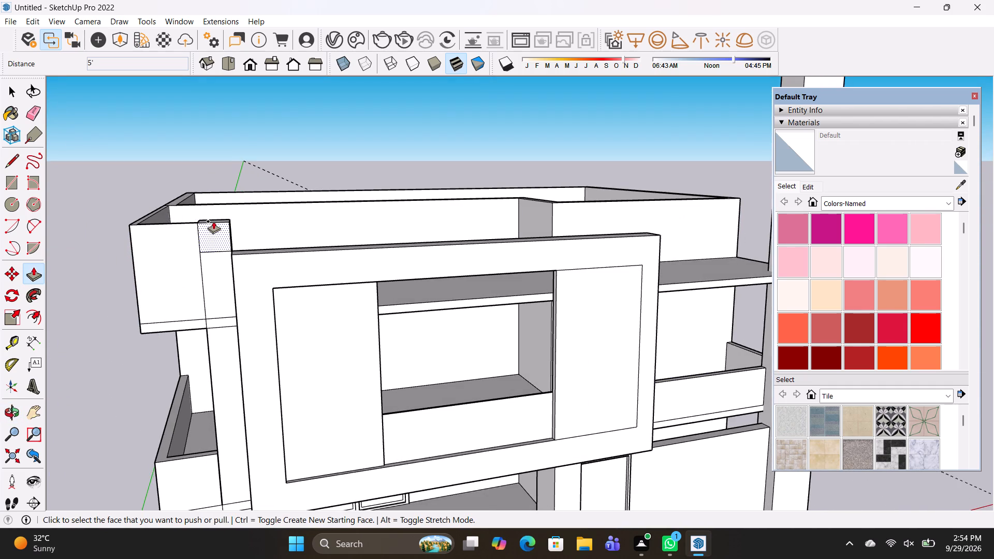
{"action": "middle_click_drag", "start_coordinate": [196, 248], "coordinate": [243, 311]}
{"action": "left_click", "coordinate": [240, 305]}
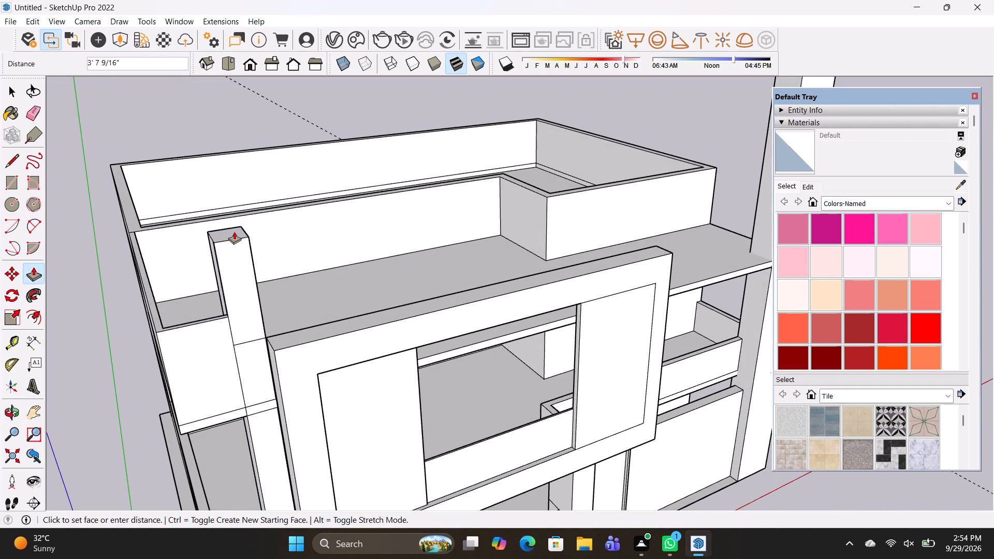
{"action": "left_click", "coordinate": [233, 229]}
Erase the stray leftover edges on the raised pillar's inner side face, next to the front slab edge.
{"action": "middle_click_drag", "start_coordinate": [293, 285], "coordinate": [93, 239]}
{"action": "scroll", "coordinate": [216, 265], "scroll_direction": "down", "scroll_amount": 4}
{"action": "middle_click_drag", "start_coordinate": [323, 301], "coordinate": [333, 423]}
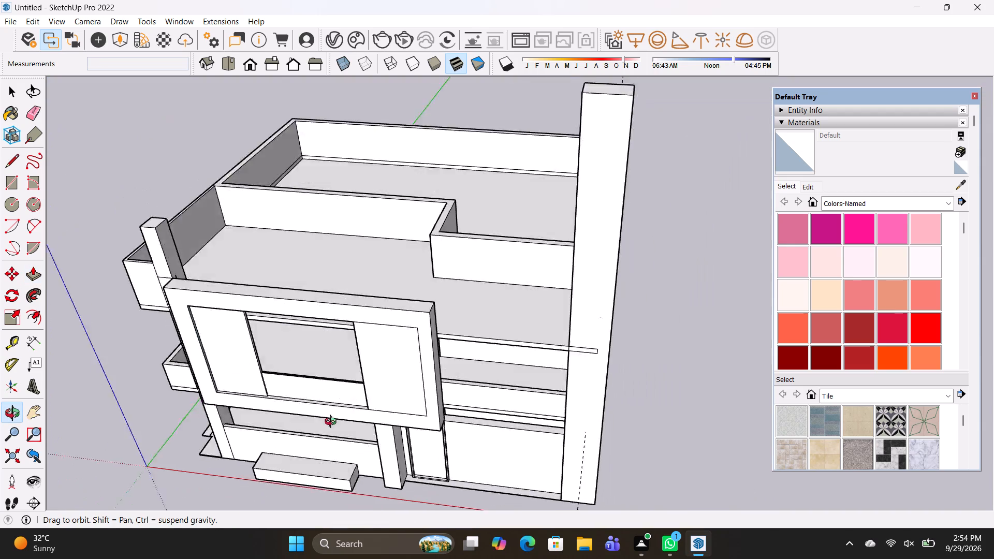
{"action": "middle_click_drag", "start_coordinate": [333, 423], "coordinate": [373, 558]}
{"action": "middle_click_drag", "start_coordinate": [514, 423], "coordinate": [542, 509]}
{"action": "scroll", "coordinate": [537, 454], "scroll_direction": "up", "scroll_amount": 3}
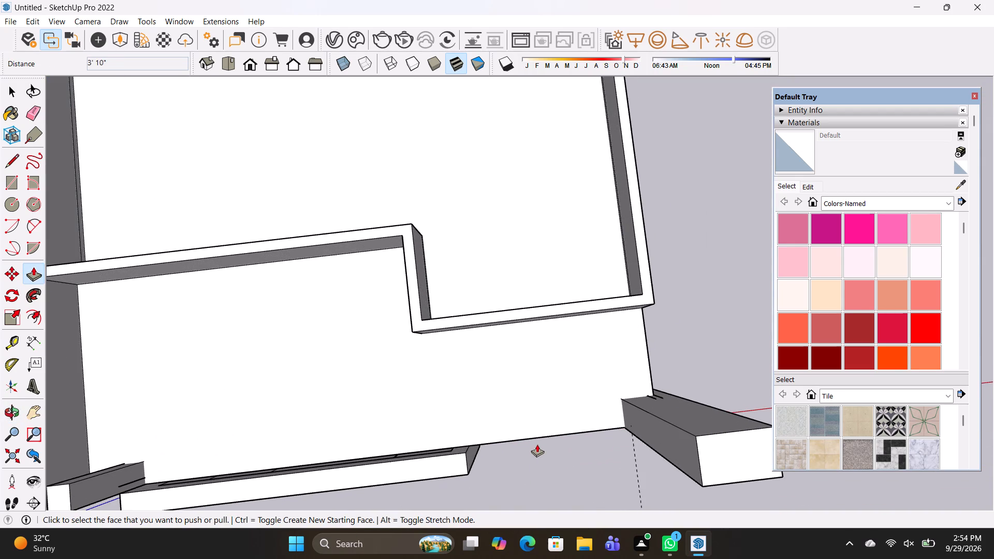
{"action": "middle_click_drag", "start_coordinate": [534, 442], "coordinate": [523, 363], "text": "shift"}
{"action": "key", "text": "e"}
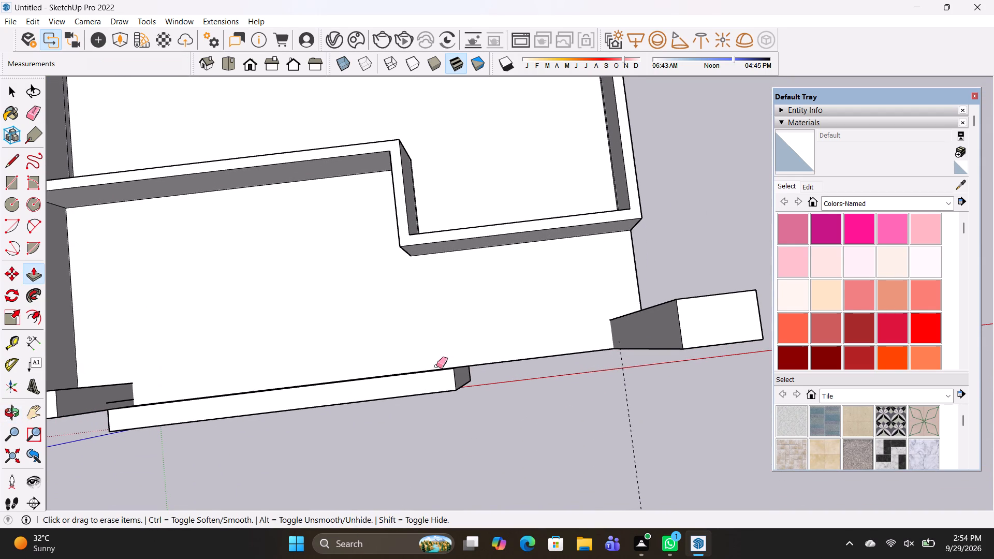
{"action": "left_click", "coordinate": [114, 403]}
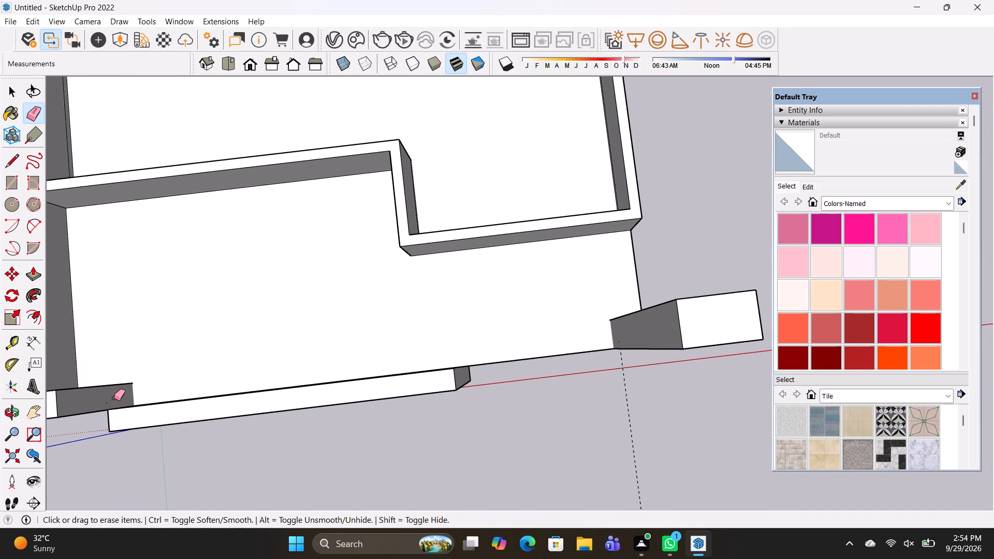
{"action": "left_click", "coordinate": [107, 404]}
Draw a narrow rectangle about 37' long along the slab's front edge, from the tall column to the raised pillar.
{"action": "key", "text": "r"}
{"action": "scroll", "coordinate": [585, 359], "scroll_direction": "up", "scroll_amount": 3}
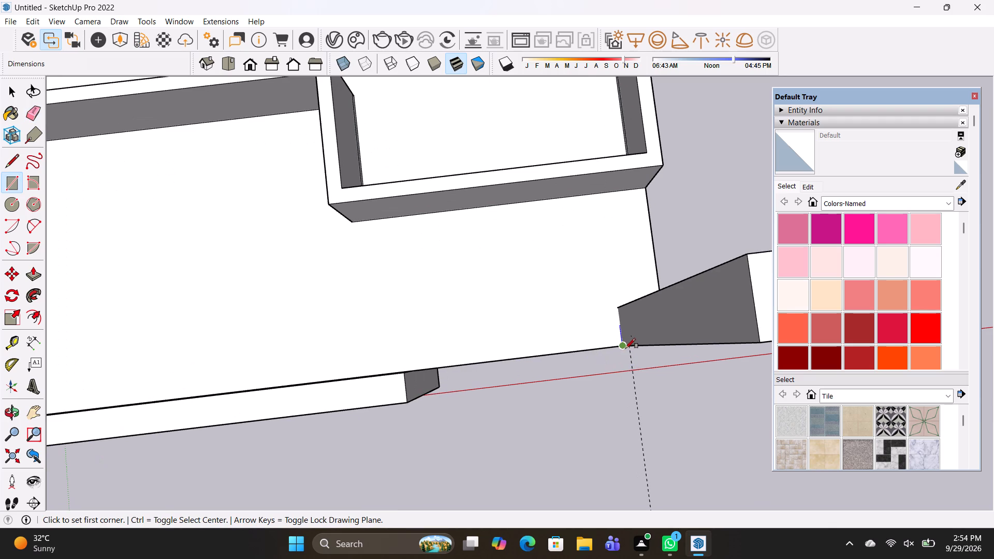
{"action": "left_click", "coordinate": [626, 348]}
{"action": "middle_click_drag", "start_coordinate": [247, 371], "coordinate": [488, 279], "text": "shift"}
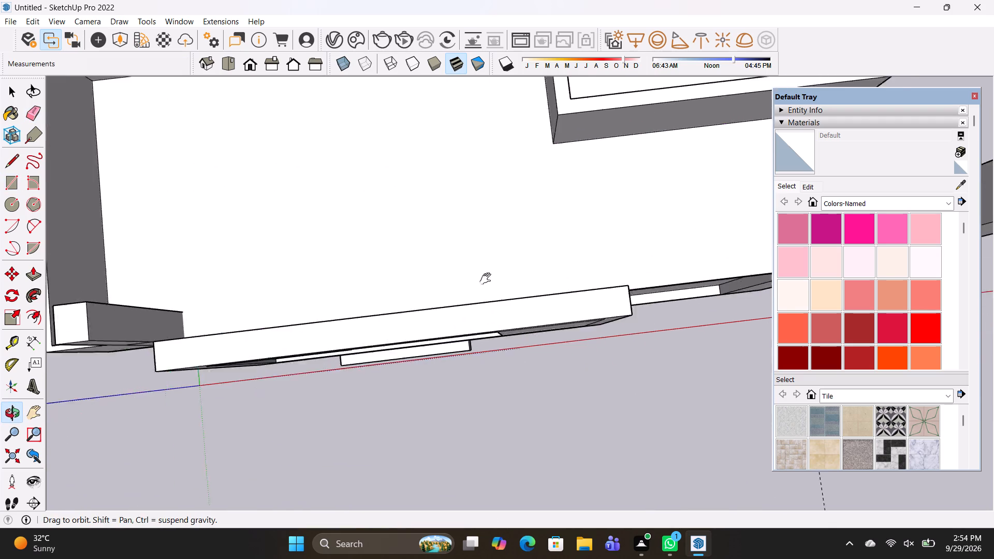
{"action": "middle_click_drag", "start_coordinate": [488, 279], "coordinate": [501, 273], "text": "shift"}
{"action": "scroll", "coordinate": [197, 305], "scroll_direction": "up", "scroll_amount": 5}
{"action": "scroll", "coordinate": [239, 311], "scroll_direction": "up", "scroll_amount": 8}
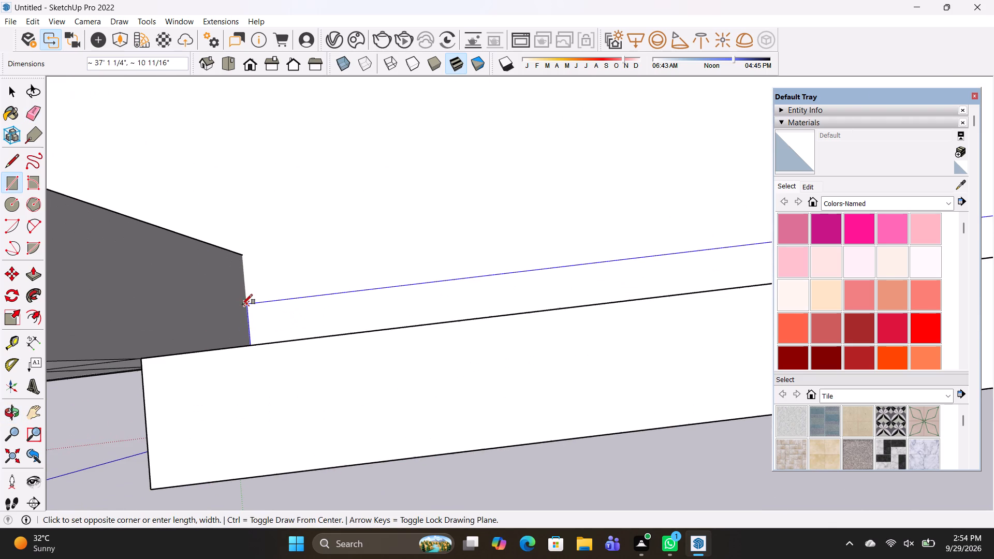
{"action": "left_click", "coordinate": [244, 313]}
Push/Pull the front edge strip up 5', level with the corner parapet's top.
{"action": "scroll", "coordinate": [324, 305], "scroll_direction": "down", "scroll_amount": 4}
{"action": "middle_click_drag", "start_coordinate": [363, 319], "coordinate": [79, 293]}
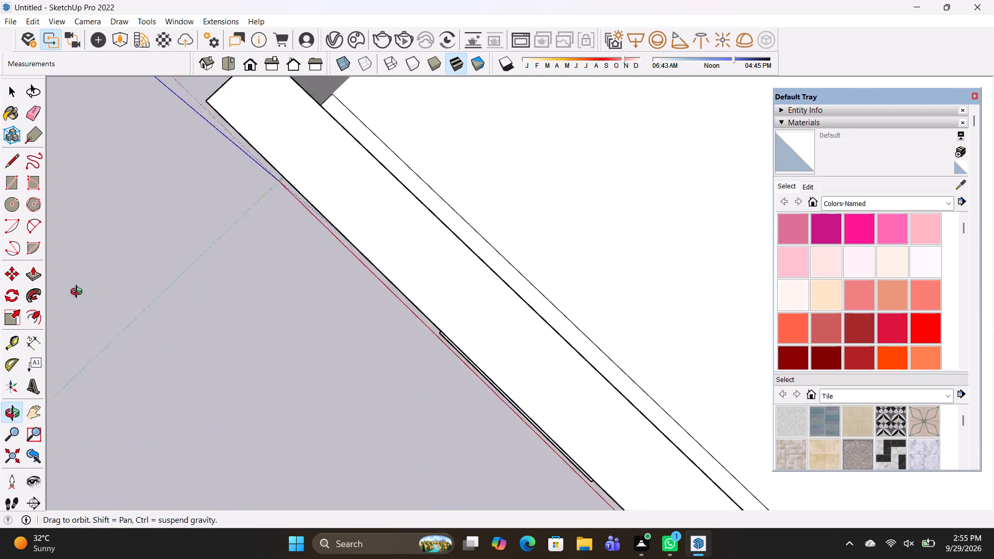
{"action": "middle_click_drag", "start_coordinate": [79, 293], "coordinate": [199, 205]}
{"action": "scroll", "coordinate": [401, 264], "scroll_direction": "down", "scroll_amount": 3}
{"action": "middle_click_drag", "start_coordinate": [486, 327], "coordinate": [238, 170]}
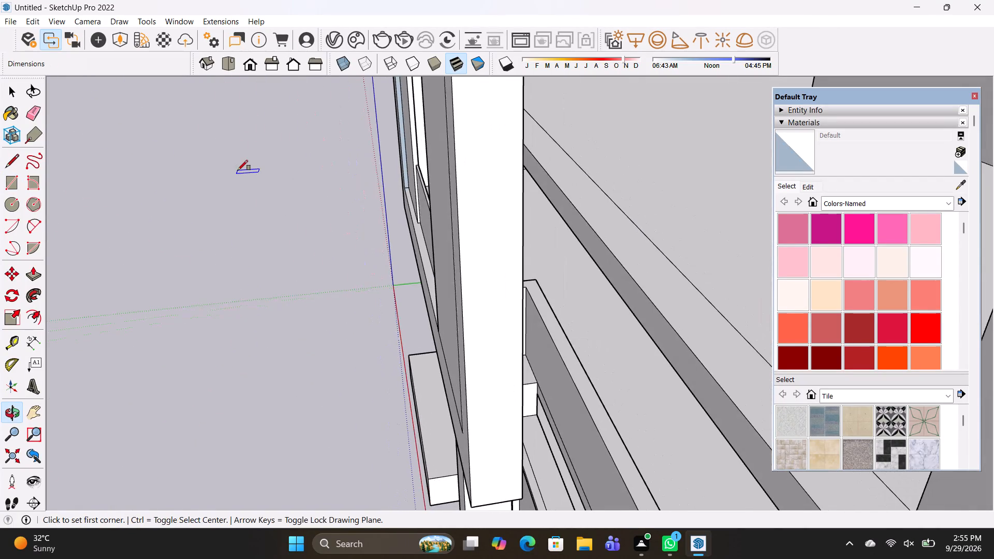
{"action": "key", "text": "o"}
{"action": "key", "text": "p"}
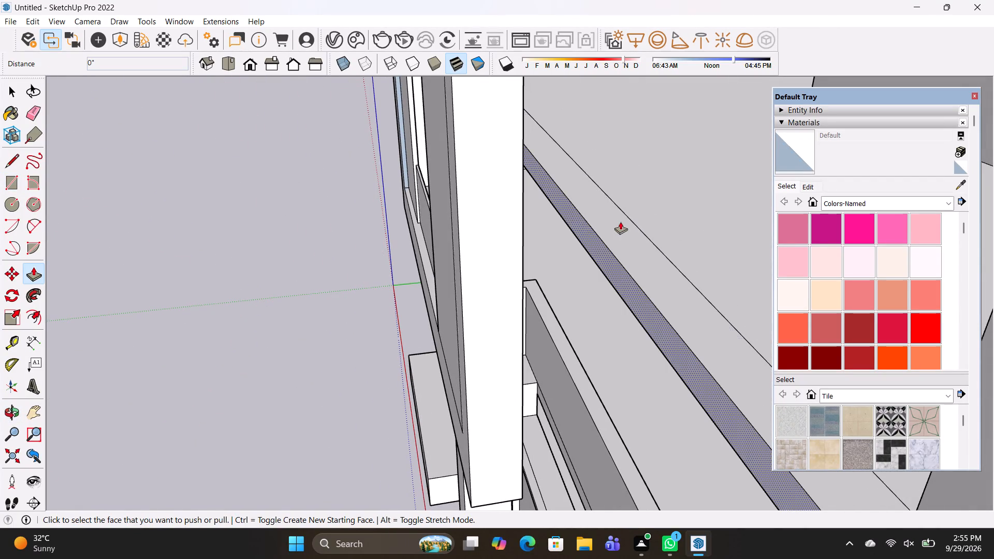
{"action": "left_click", "coordinate": [620, 222]}
{"action": "scroll", "coordinate": [611, 134], "scroll_direction": "down", "scroll_amount": 1, "text": "ctrl"}
{"action": "scroll", "coordinate": [595, 168], "scroll_direction": "down", "scroll_amount": 8}
{"action": "middle_click_drag", "start_coordinate": [541, 201], "coordinate": [627, 395], "text": "shift"}
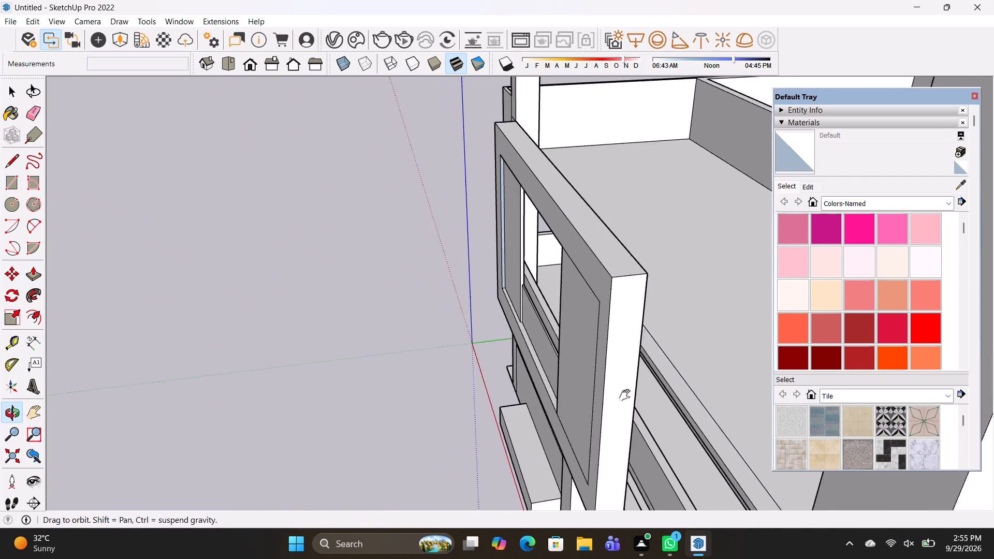
{"action": "middle_click_drag", "start_coordinate": [627, 395], "coordinate": [635, 414], "text": "shift"}
{"action": "left_click", "coordinate": [512, 107]}
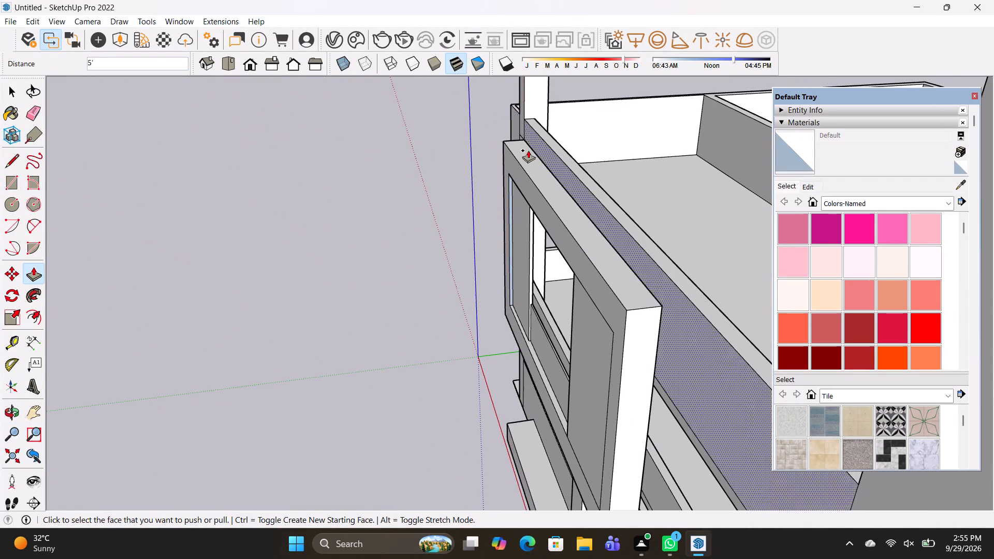
Push/Pull the front parapet's inner face about 5 1/2", flush with the corner parapet's inner face beyond the pillar.
{"action": "scroll", "coordinate": [531, 159], "scroll_direction": "down", "scroll_amount": 3}
{"action": "middle_click_drag", "start_coordinate": [546, 198], "coordinate": [209, 289]}
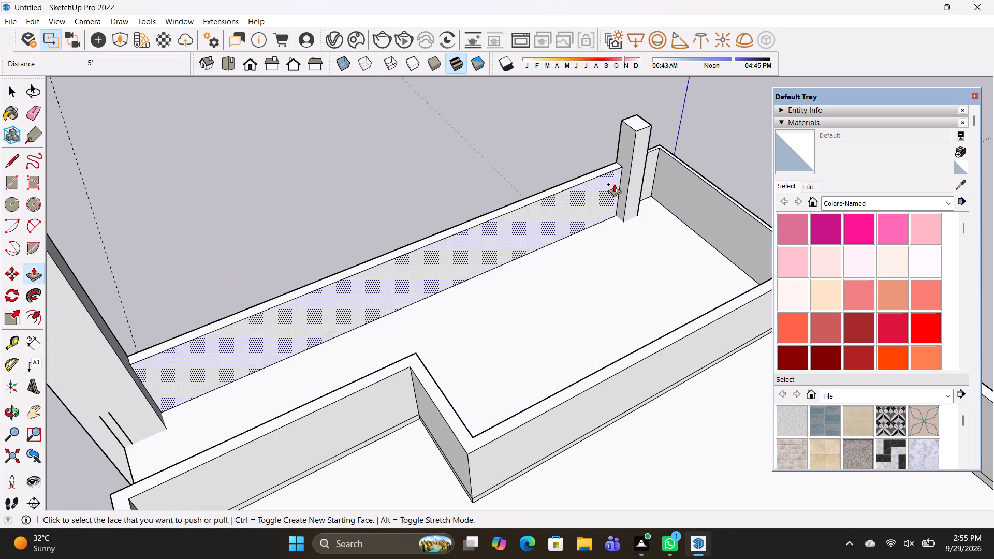
{"action": "left_click", "coordinate": [614, 184]}
{"action": "scroll", "coordinate": [652, 159], "scroll_direction": "up", "scroll_amount": 4}
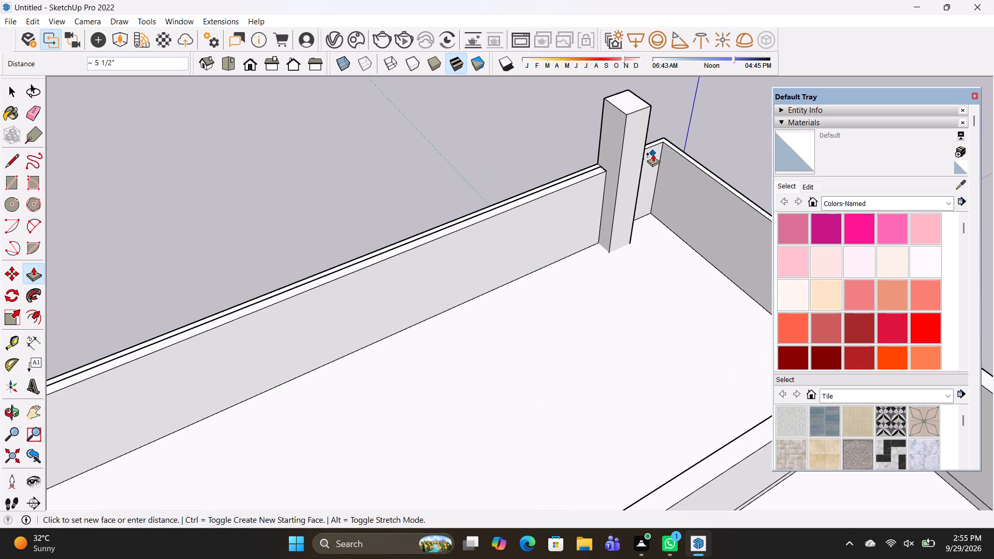
{"action": "left_click", "coordinate": [651, 150]}
Erase the two leftover vertical edges on the tall column's inner face above the roof slab.
{"action": "scroll", "coordinate": [610, 197], "scroll_direction": "down", "scroll_amount": 4}
{"action": "middle_click_drag", "start_coordinate": [508, 271], "coordinate": [652, 256]}
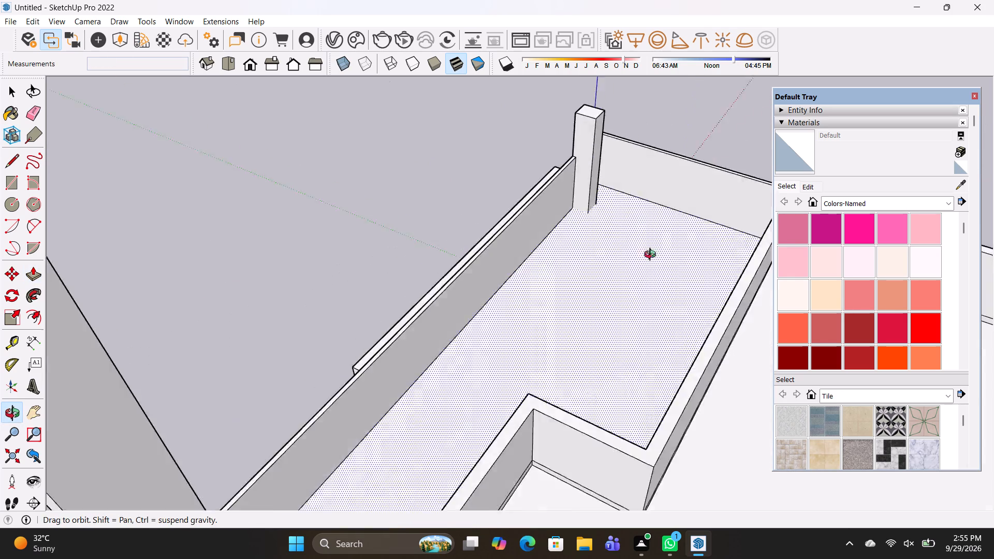
{"action": "middle_click_drag", "start_coordinate": [652, 256], "coordinate": [744, 240]}
{"action": "middle_click_drag", "start_coordinate": [553, 332], "coordinate": [546, 232]}
{"action": "scroll", "coordinate": [496, 312], "scroll_direction": "up", "scroll_amount": 1}
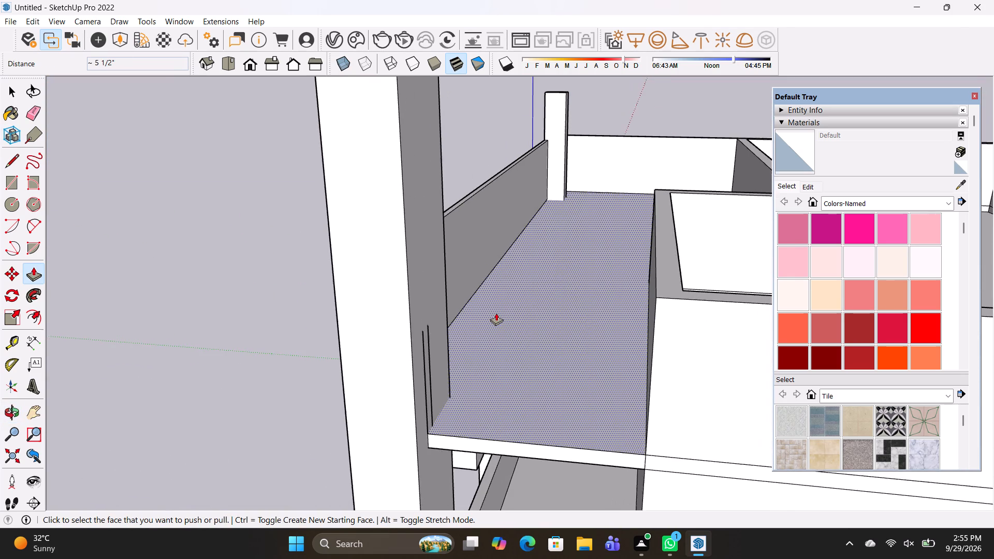
{"action": "scroll", "coordinate": [496, 313], "scroll_direction": "up", "scroll_amount": 1}
{"action": "key", "text": "e"}
{"action": "left_click_drag", "start_coordinate": [408, 388], "coordinate": [423, 380]}
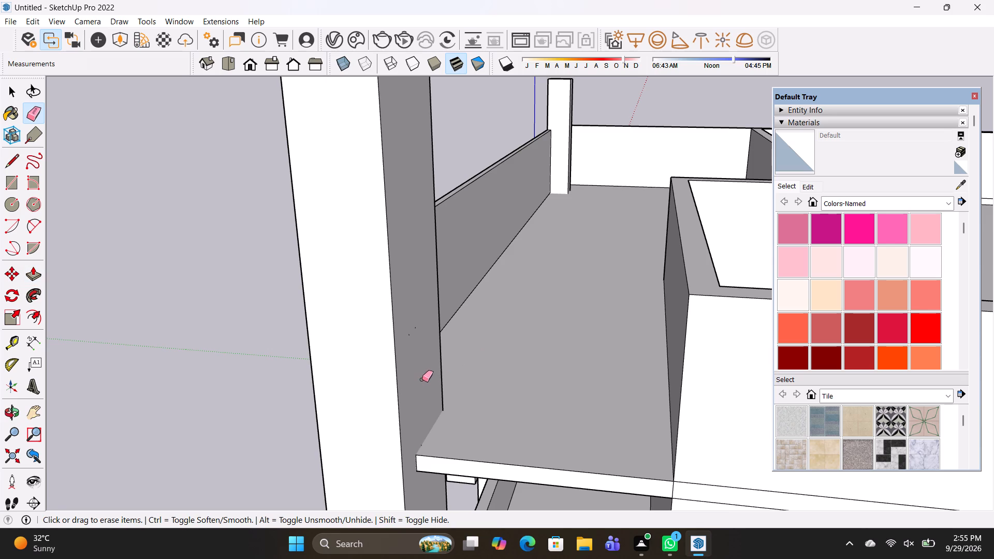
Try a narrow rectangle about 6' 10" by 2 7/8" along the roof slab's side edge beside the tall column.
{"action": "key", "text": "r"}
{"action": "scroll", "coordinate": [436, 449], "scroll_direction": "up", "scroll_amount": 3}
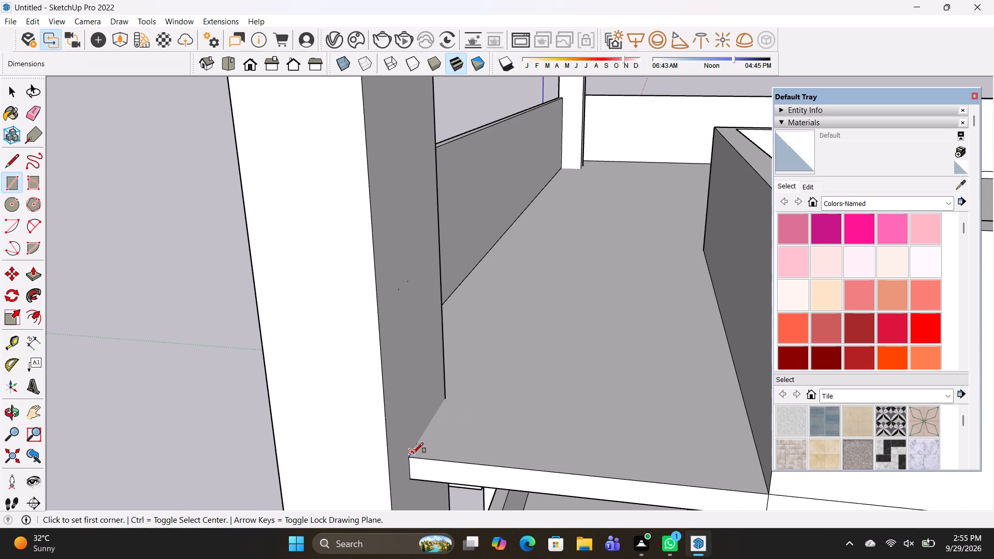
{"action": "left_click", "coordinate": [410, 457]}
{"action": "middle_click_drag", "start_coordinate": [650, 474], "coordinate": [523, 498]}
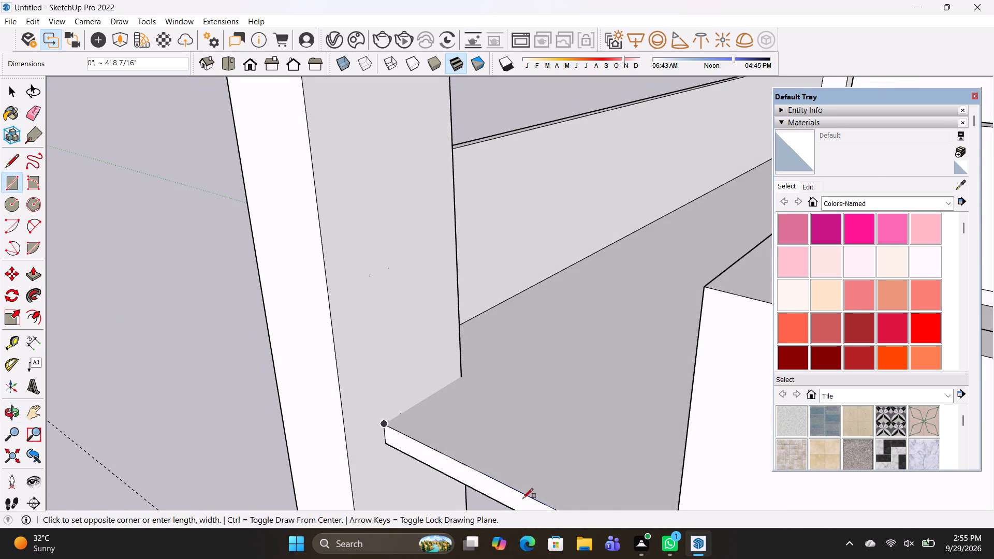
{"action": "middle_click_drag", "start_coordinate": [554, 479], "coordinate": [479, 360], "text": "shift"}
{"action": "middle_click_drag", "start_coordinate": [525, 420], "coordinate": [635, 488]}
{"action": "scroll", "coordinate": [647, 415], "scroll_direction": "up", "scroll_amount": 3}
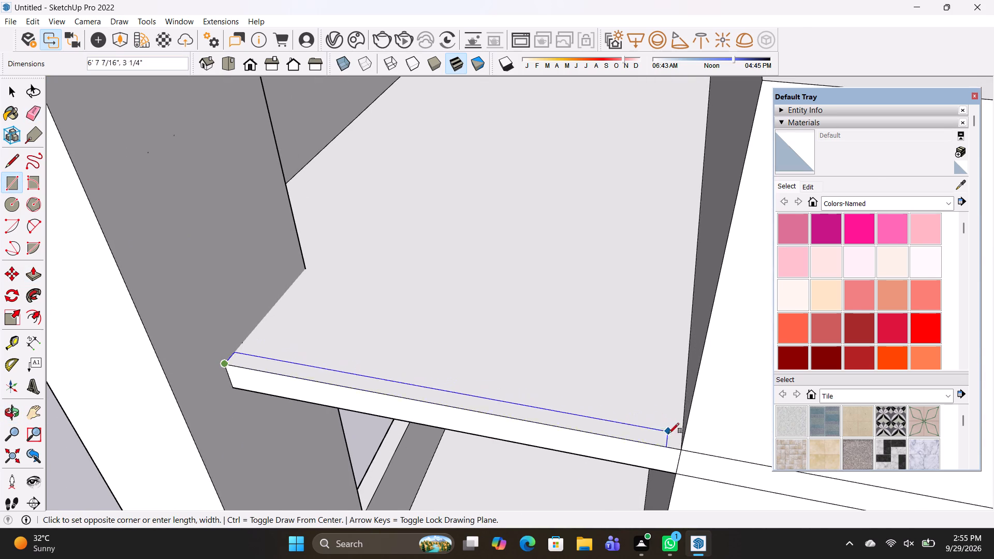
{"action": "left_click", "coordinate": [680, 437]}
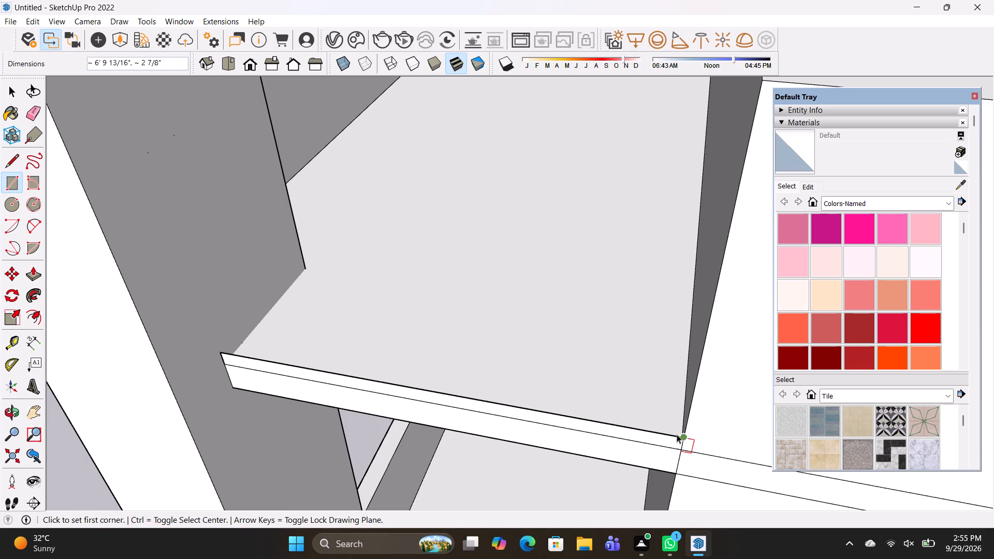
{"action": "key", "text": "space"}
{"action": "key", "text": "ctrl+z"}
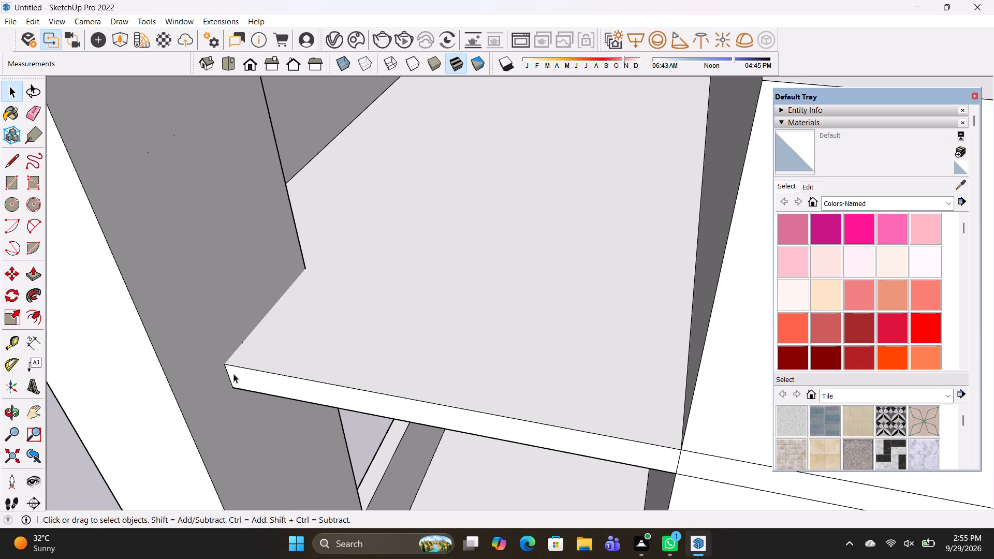
Draw a rectangle about 6' 10" by 5 3/8" along the slab's side edge, from the tall column to the inner parapet's corner.
{"action": "key", "text": "r"}
{"action": "left_click", "coordinate": [230, 363]}
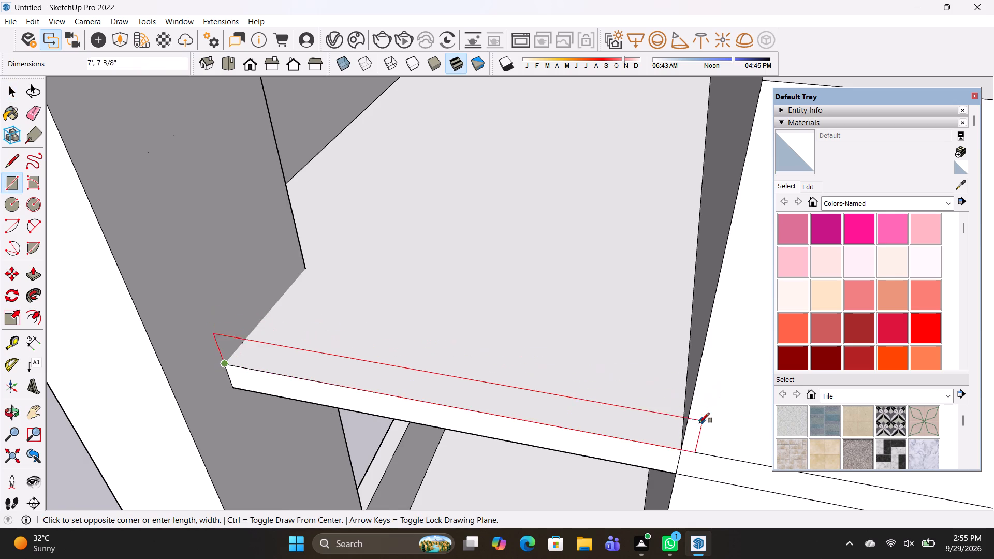
{"action": "scroll", "coordinate": [684, 425], "scroll_direction": "up", "scroll_amount": 7}
{"action": "left_click", "coordinate": [681, 424]}
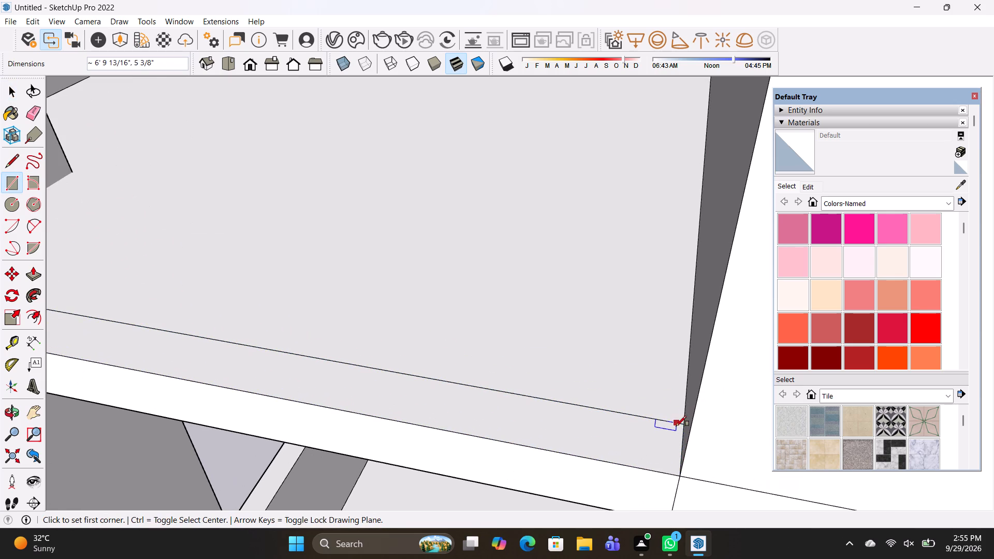
Push/Pull the side edge strip up to the same level as the adjoining roof parapets.
{"action": "key", "text": "p"}
{"action": "left_click", "coordinate": [674, 431]}
{"action": "scroll", "coordinate": [459, 321], "scroll_direction": "down", "scroll_amount": 4}
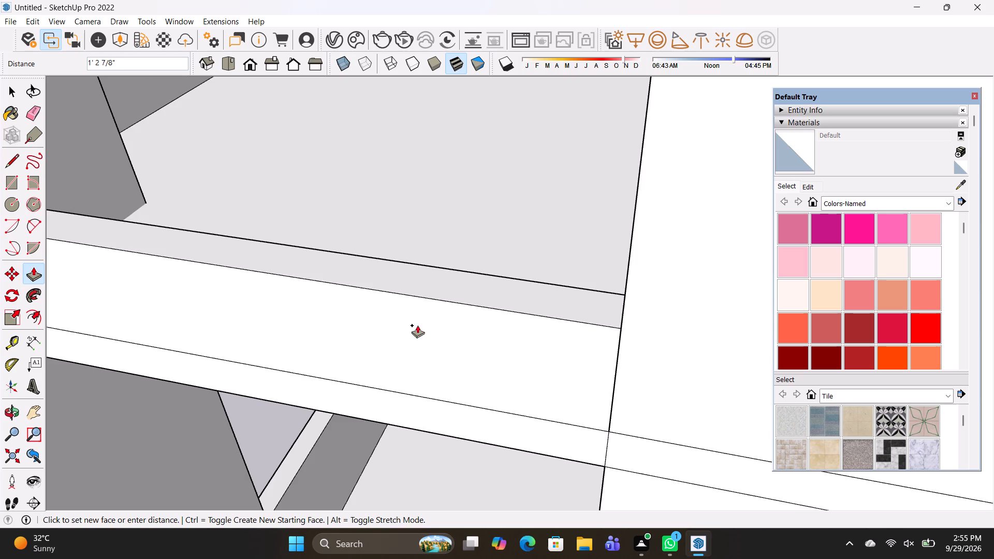
{"action": "scroll", "coordinate": [338, 276], "scroll_direction": "down", "scroll_amount": 4}
{"action": "middle_click_drag", "start_coordinate": [184, 119], "coordinate": [236, 292], "text": "shift"}
{"action": "scroll", "coordinate": [189, 161], "scroll_direction": "down", "scroll_amount": 9}
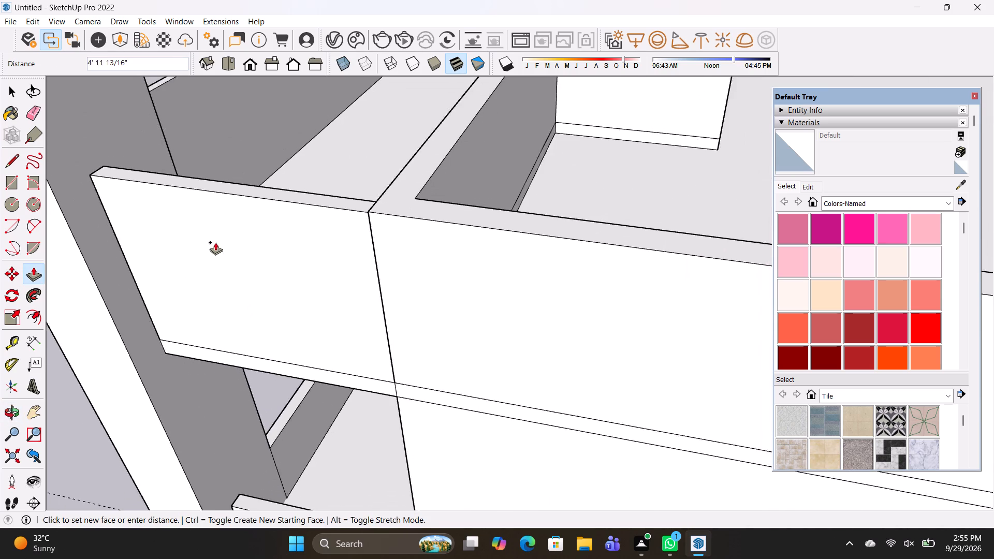
{"action": "scroll", "coordinate": [215, 242], "scroll_direction": "down", "scroll_amount": 3}
{"action": "middle_click_drag", "start_coordinate": [208, 155], "coordinate": [285, 364], "text": "shift"}
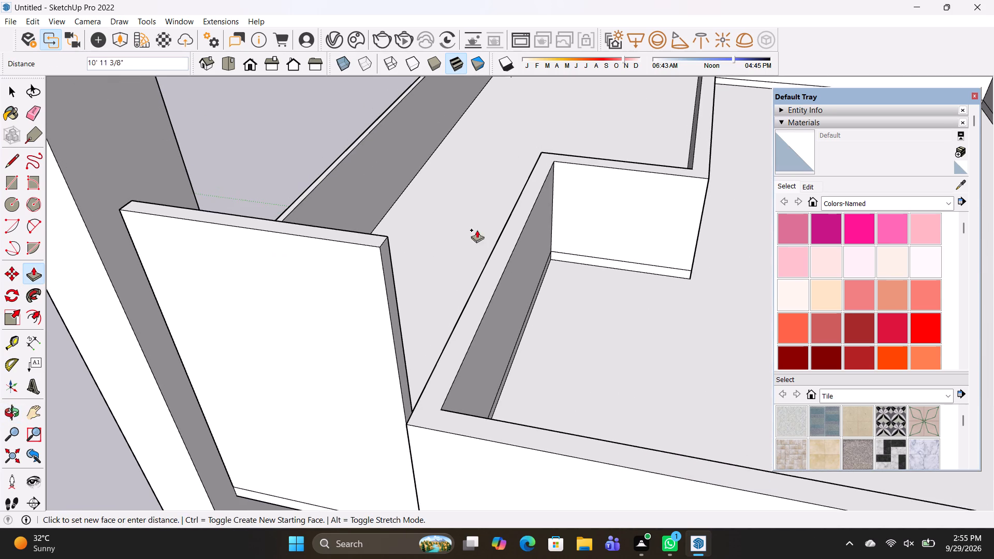
{"action": "left_click", "coordinate": [376, 126]}
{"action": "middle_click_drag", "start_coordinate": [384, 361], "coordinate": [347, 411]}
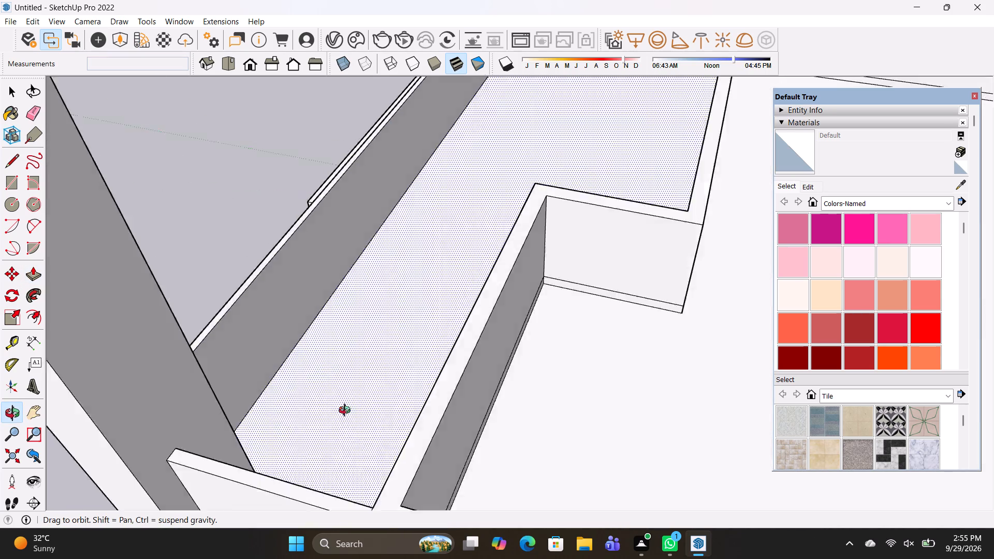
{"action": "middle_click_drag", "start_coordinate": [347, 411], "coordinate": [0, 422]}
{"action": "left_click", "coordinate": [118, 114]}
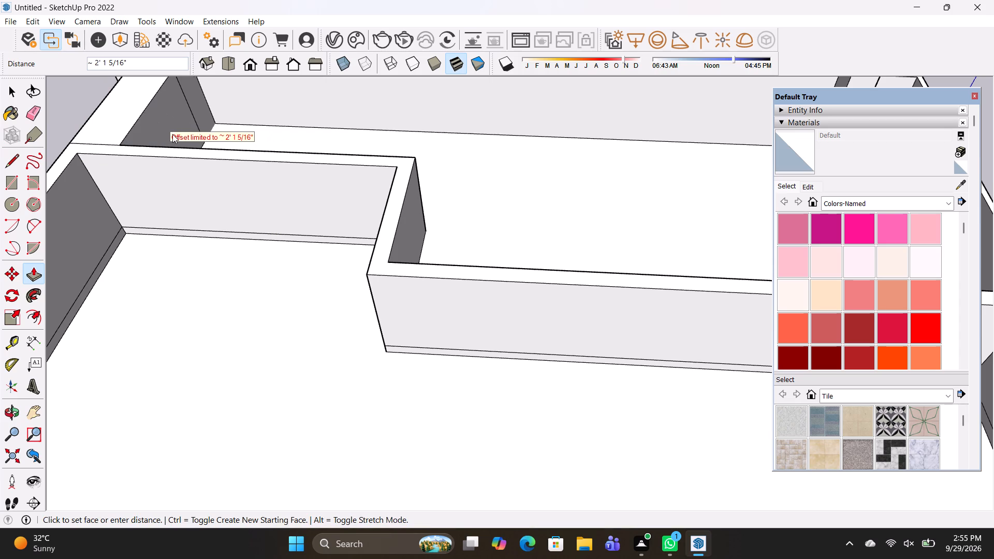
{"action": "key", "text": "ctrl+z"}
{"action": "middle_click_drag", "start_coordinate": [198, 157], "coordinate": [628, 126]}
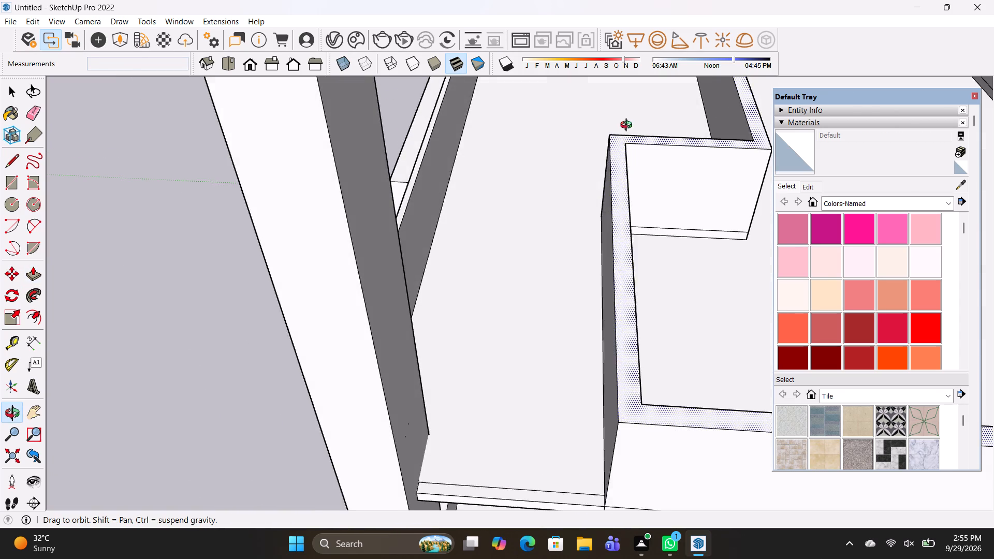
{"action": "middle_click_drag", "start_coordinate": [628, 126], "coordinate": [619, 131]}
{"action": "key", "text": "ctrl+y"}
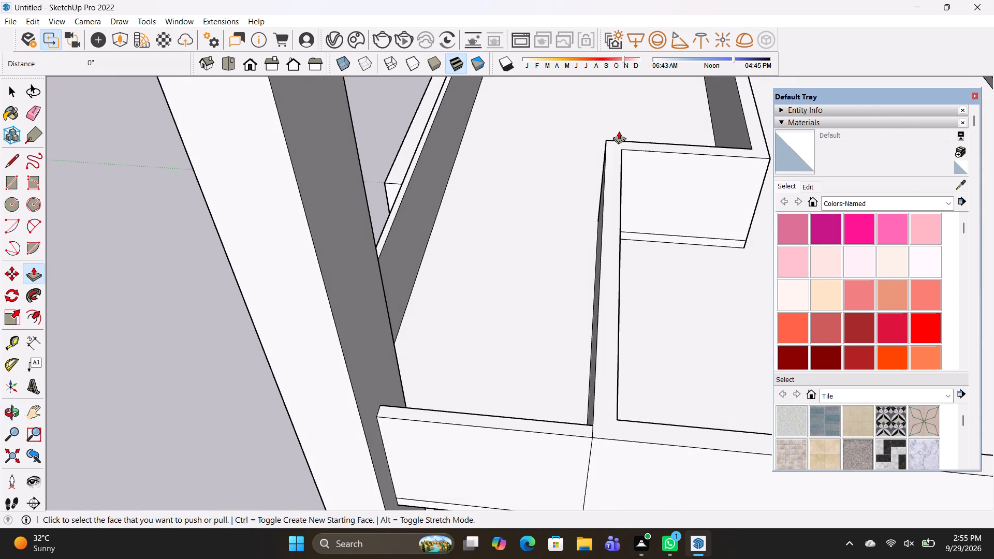
Push the short side parapet's inner face 2 7/8" outward to thin the parapet.
{"action": "middle_click_drag", "start_coordinate": [591, 322], "coordinate": [309, 388]}
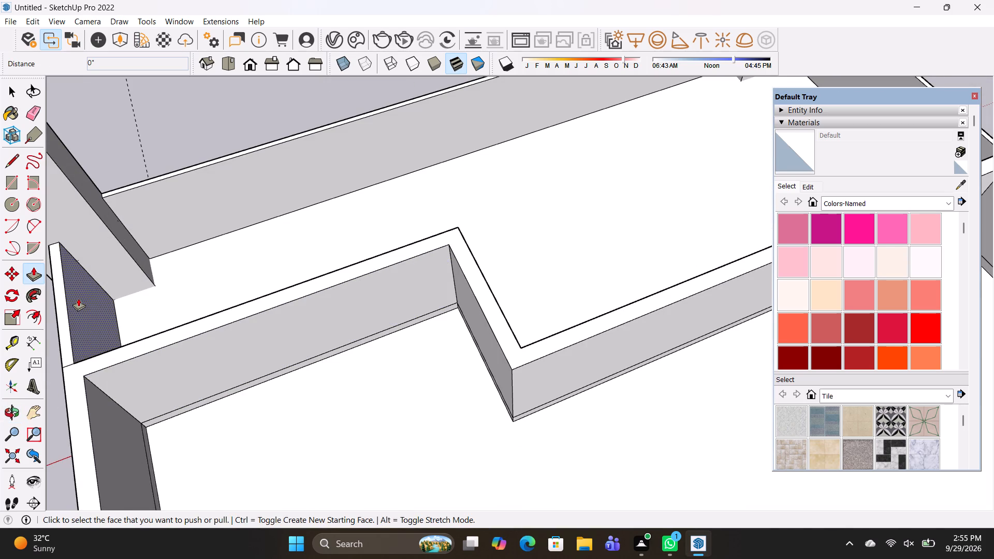
{"action": "left_click", "coordinate": [78, 298]}
{"action": "left_click", "coordinate": [71, 298]}
{"action": "scroll", "coordinate": [116, 285], "scroll_direction": "down", "scroll_amount": 7}
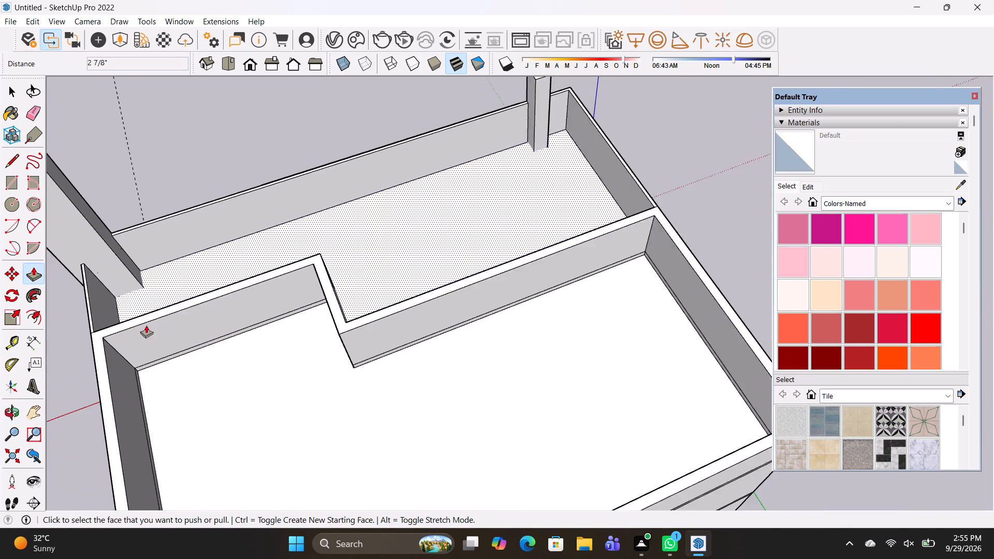
Open the facade frame group and offset an outline on its front face slightly outside the panelled opening.
{"action": "middle_click_drag", "start_coordinate": [137, 317], "coordinate": [778, 94]}
{"action": "scroll", "coordinate": [582, 208], "scroll_direction": "down", "scroll_amount": 3}
{"action": "middle_click_drag", "start_coordinate": [591, 210], "coordinate": [487, 182], "text": "shift"}
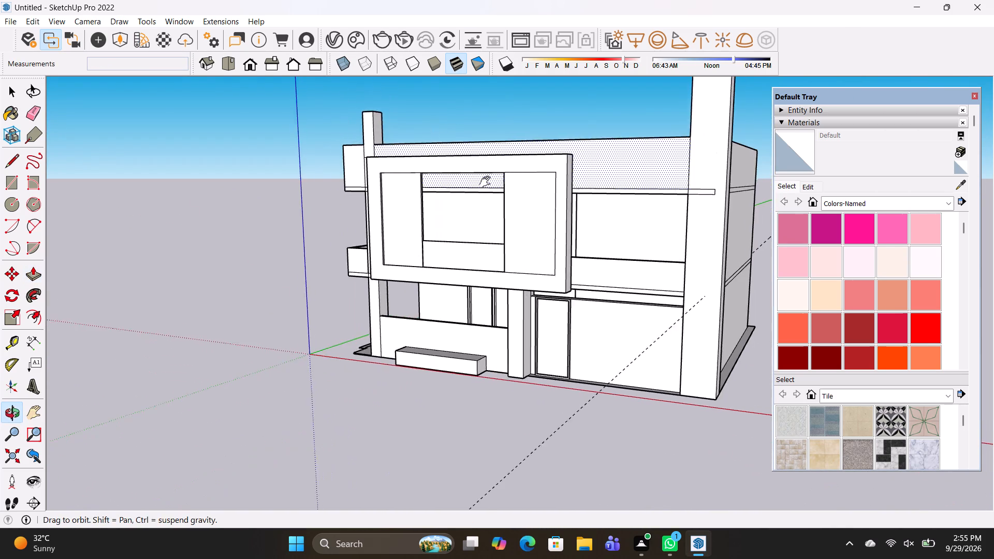
{"action": "middle_click_drag", "start_coordinate": [487, 182], "coordinate": [481, 182], "text": "shift"}
{"action": "scroll", "coordinate": [329, 266], "scroll_direction": "up", "scroll_amount": 1}
{"action": "middle_click_drag", "start_coordinate": [329, 266], "coordinate": [505, 285]}
{"action": "scroll", "coordinate": [479, 195], "scroll_direction": "up", "scroll_amount": 2}
{"action": "middle_click_drag", "start_coordinate": [504, 256], "coordinate": [434, 217]}
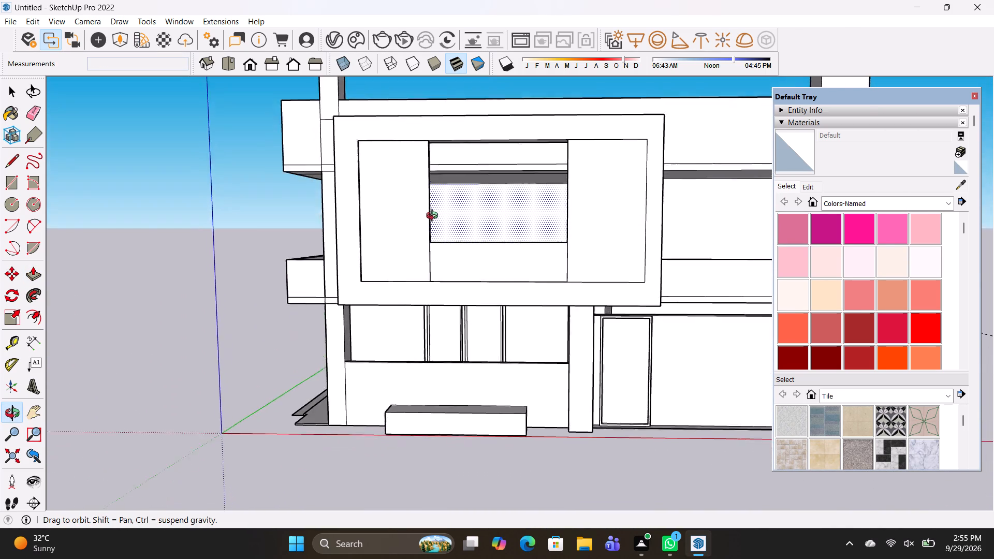
{"action": "middle_click_drag", "start_coordinate": [434, 217], "coordinate": [434, 200]}
{"action": "middle_click_drag", "start_coordinate": [556, 152], "coordinate": [542, 143]}
{"action": "scroll", "coordinate": [430, 148], "scroll_direction": "up", "scroll_amount": 2}
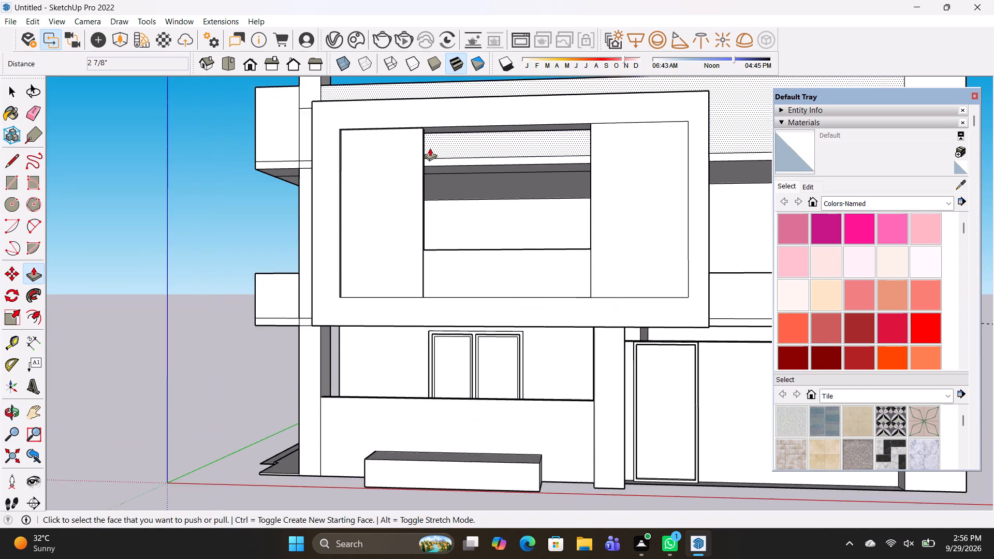
{"action": "scroll", "coordinate": [435, 133], "scroll_direction": "up", "scroll_amount": 7}
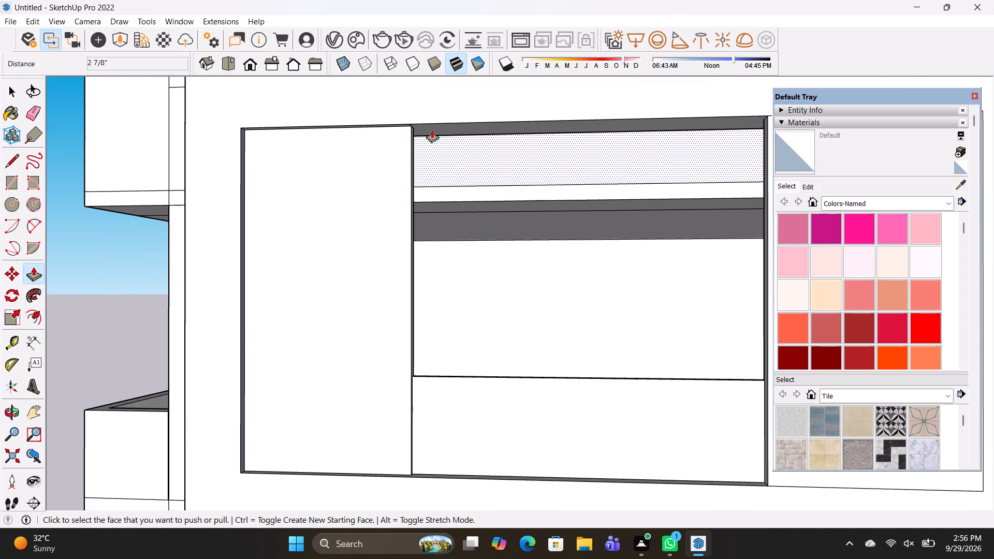
{"action": "key", "text": "space"}
{"action": "type", "text": "O"}
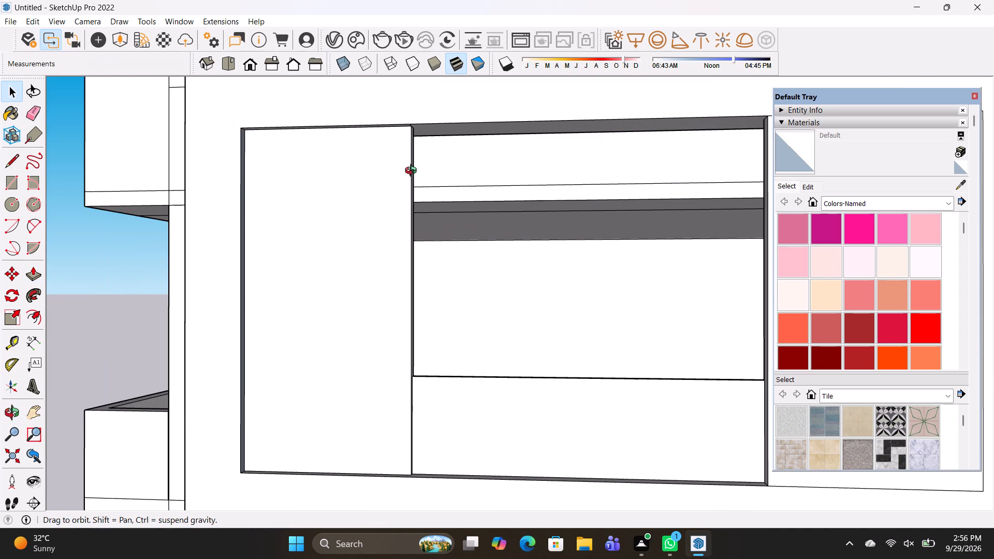
{"action": "key", "text": "space"}
{"action": "double_click", "coordinate": [334, 112]}
{"action": "left_click", "coordinate": [362, 130]}
{"action": "left_click", "coordinate": [339, 104]}
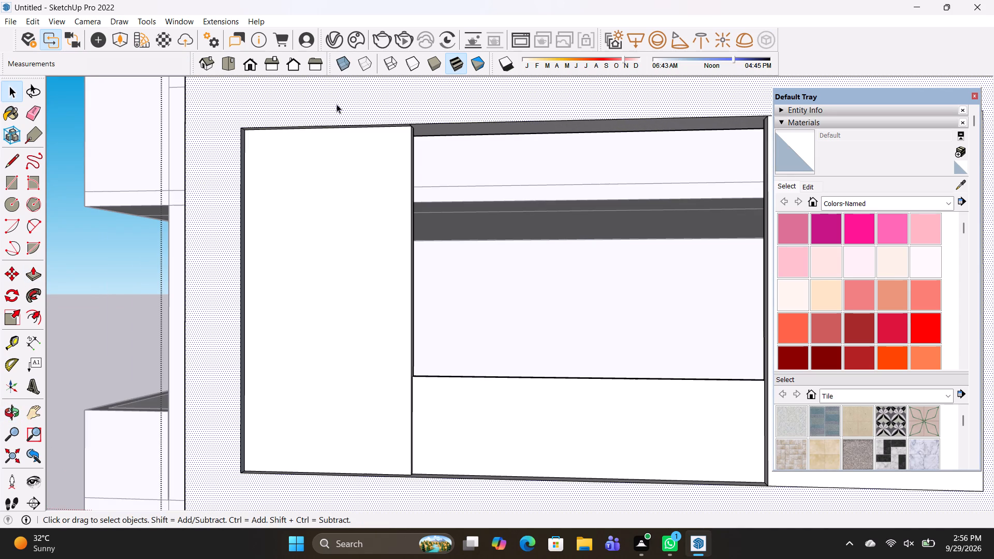
{"action": "type", "text": "OF"}
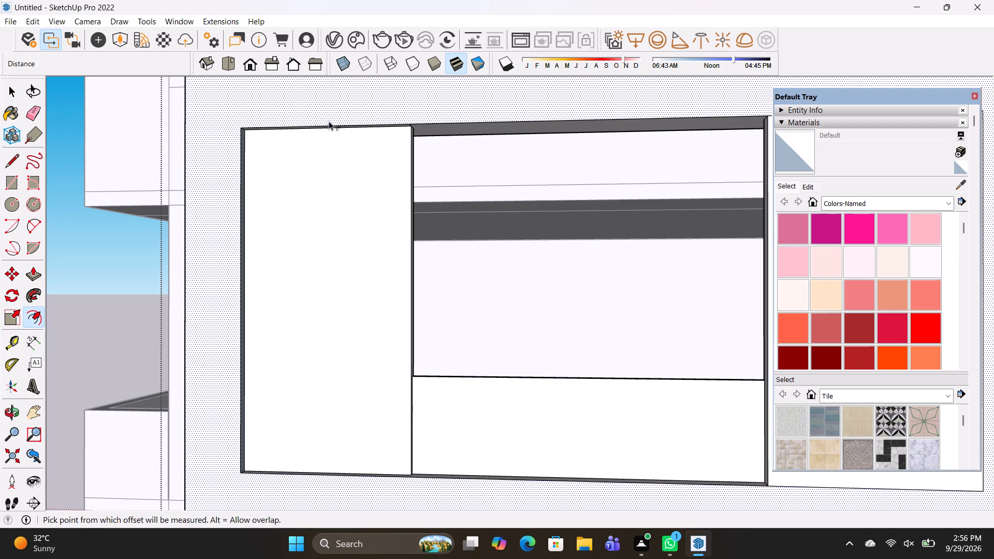
{"action": "left_click", "coordinate": [328, 123]}
{"action": "left_click", "coordinate": [325, 116]}
Push/Pull the outer border of the frame's front face forward about 1' 7", leaving the narrow inner band in place.
{"action": "middle_click_drag", "start_coordinate": [331, 167], "coordinate": [325, 196]}
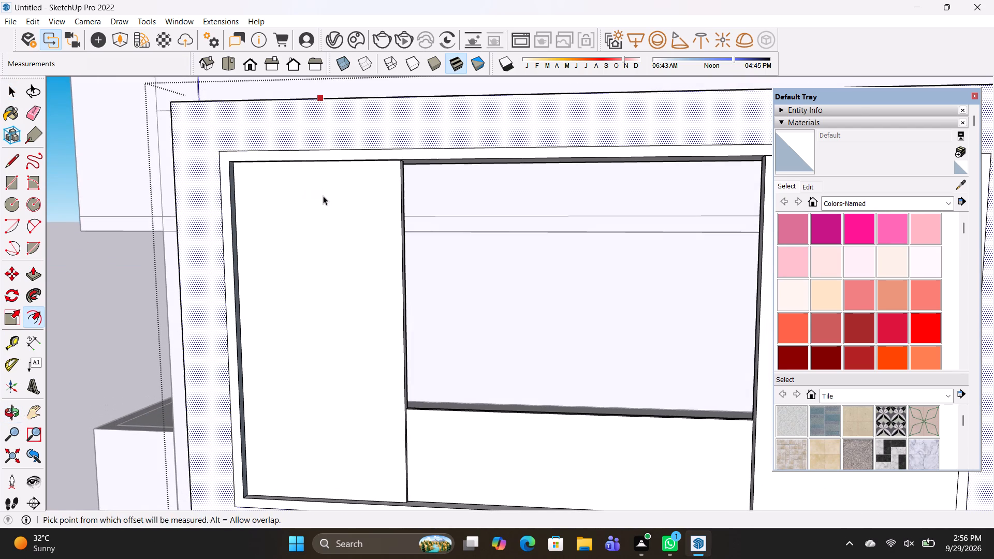
{"action": "key", "text": "space"}
{"action": "key", "text": "p"}
{"action": "left_click", "coordinate": [328, 139]}
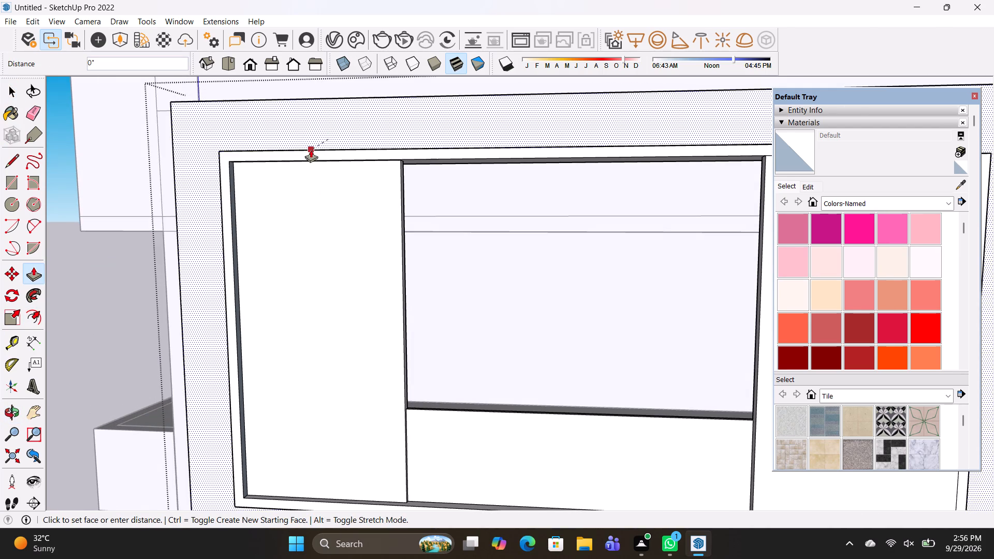
{"action": "middle_click_drag", "start_coordinate": [313, 170], "coordinate": [134, 240]}
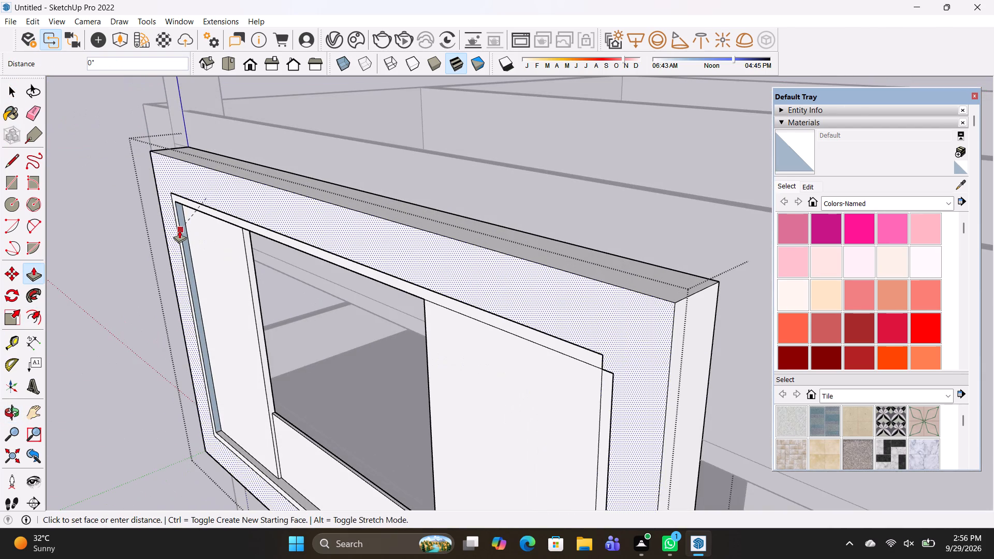
{"action": "middle_click", "coordinate": [174, 234]}
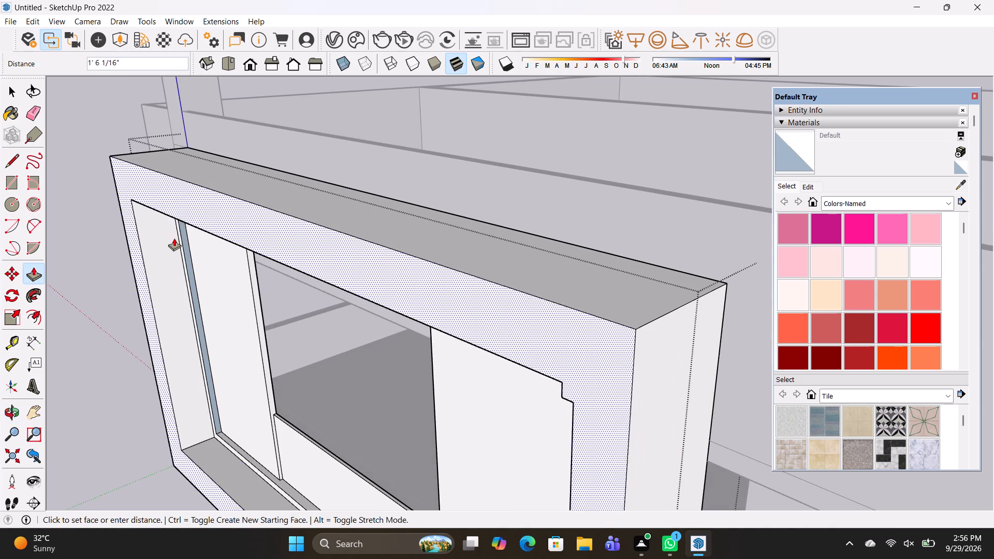
{"action": "scroll", "coordinate": [175, 236], "scroll_direction": "up", "scroll_amount": 3}
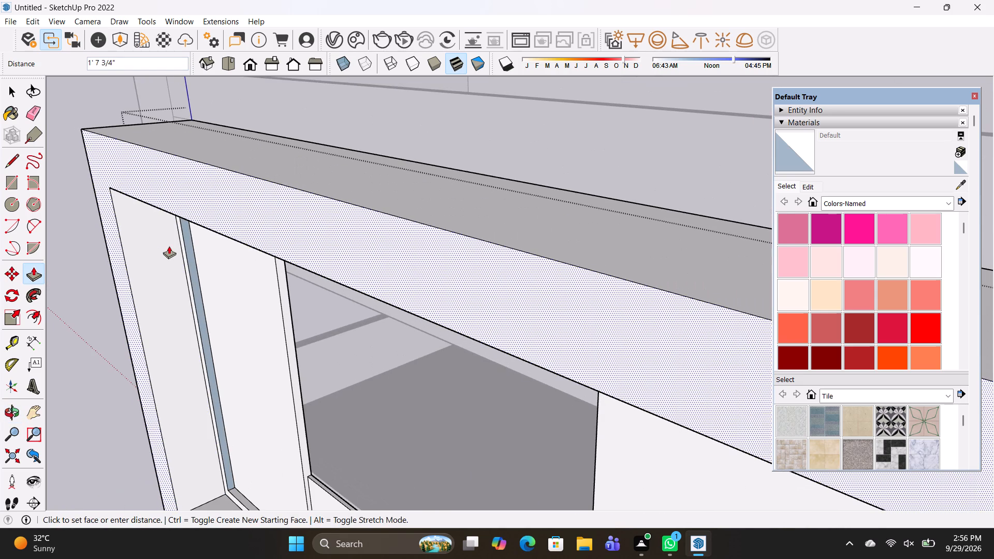
{"action": "left_click", "coordinate": [171, 245]}
Push the frame's front border back about 10 15/16" and close the frame group.
{"action": "left_click", "coordinate": [125, 260]}
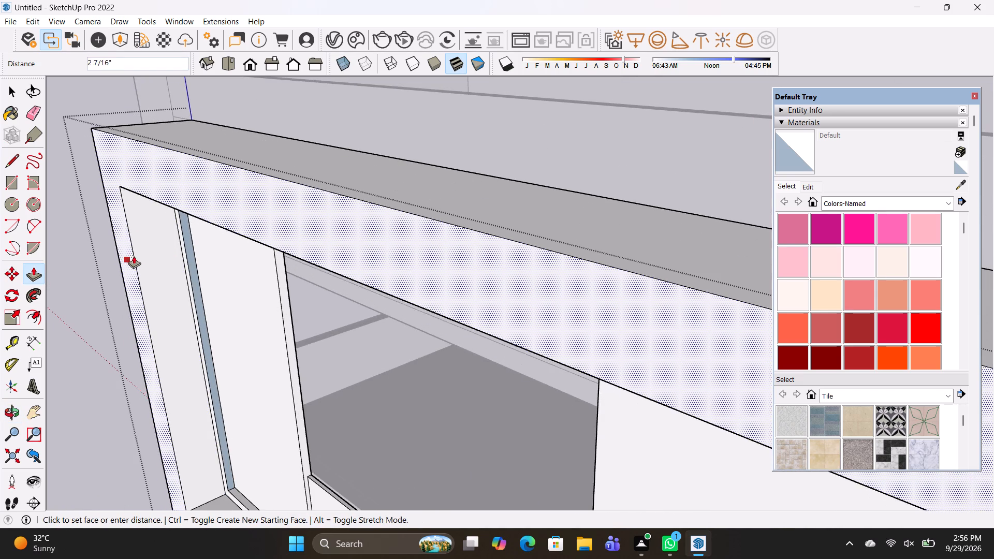
{"action": "left_click", "coordinate": [157, 247]}
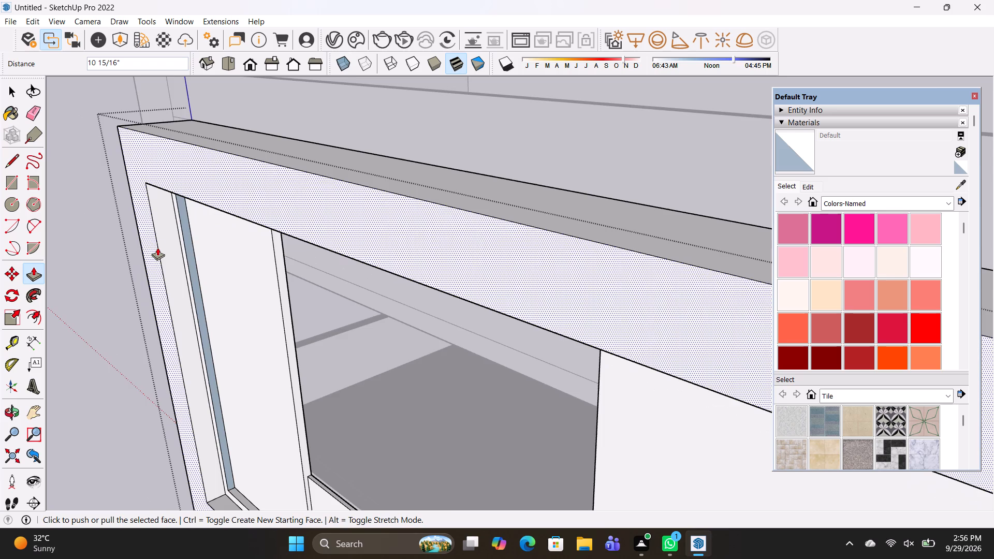
{"action": "scroll", "coordinate": [157, 246], "scroll_direction": "down", "scroll_amount": 3}
{"action": "key", "text": "Escape"}
{"action": "scroll", "coordinate": [157, 242], "scroll_direction": "down", "scroll_amount": 8}
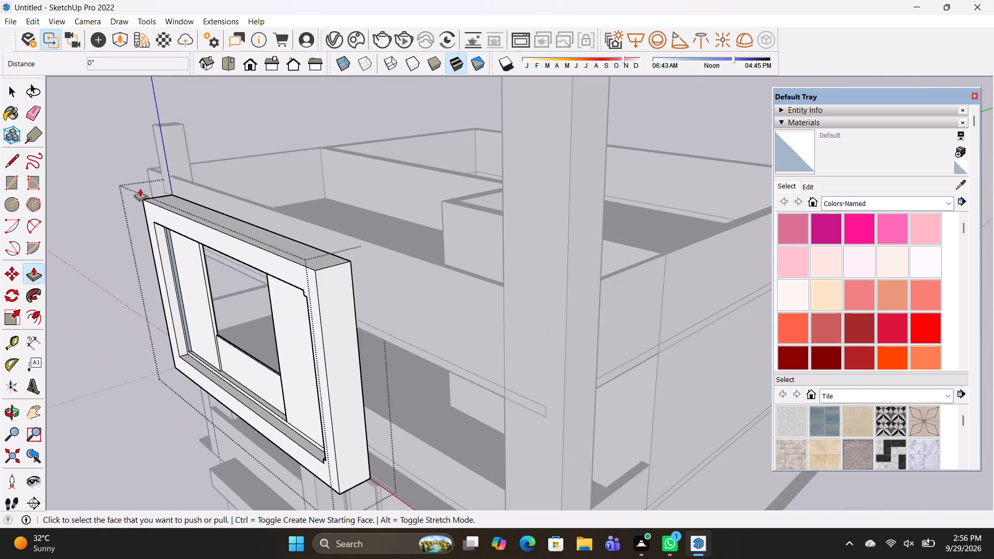
{"action": "left_click", "coordinate": [96, 153]}
{"action": "key", "text": "space"}
{"action": "left_click", "coordinate": [99, 153]}
Examine the front facade, especially the roof slab's edge strip where it crosses the tall column.
{"action": "scroll", "coordinate": [159, 258], "scroll_direction": "down", "scroll_amount": 4}
{"action": "middle_click_drag", "start_coordinate": [275, 349], "coordinate": [454, 302]}
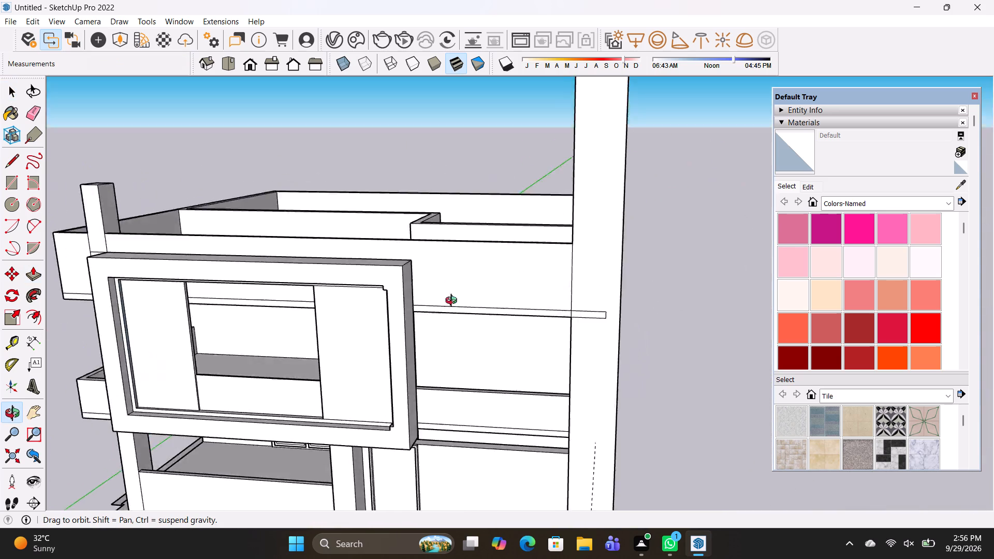
{"action": "middle_click_drag", "start_coordinate": [454, 302], "coordinate": [506, 253]}
{"action": "scroll", "coordinate": [505, 282], "scroll_direction": "down", "scroll_amount": 2}
{"action": "middle_click_drag", "start_coordinate": [516, 301], "coordinate": [496, 283], "text": "shift"}
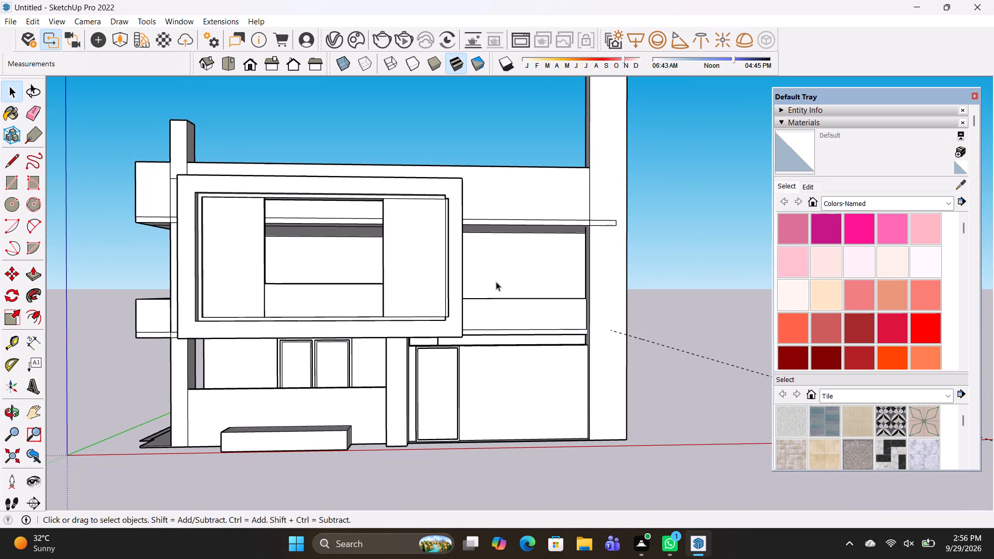
{"action": "scroll", "coordinate": [524, 294], "scroll_direction": "up", "scroll_amount": 3}
{"action": "middle_click_drag", "start_coordinate": [512, 300], "coordinate": [467, 428]}
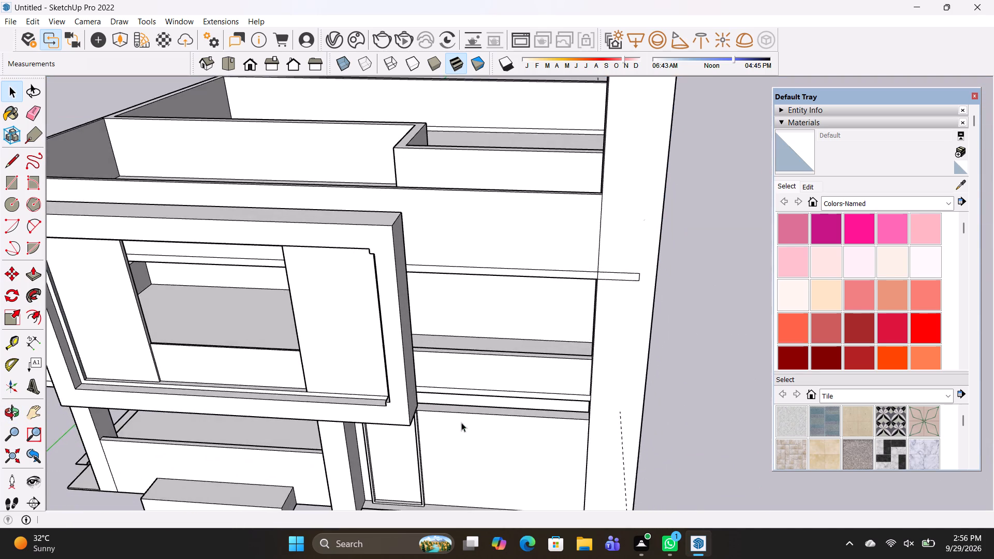
{"action": "scroll", "coordinate": [418, 329], "scroll_direction": "up", "scroll_amount": 8}
{"action": "middle_click_drag", "start_coordinate": [460, 396], "coordinate": [270, 425]}
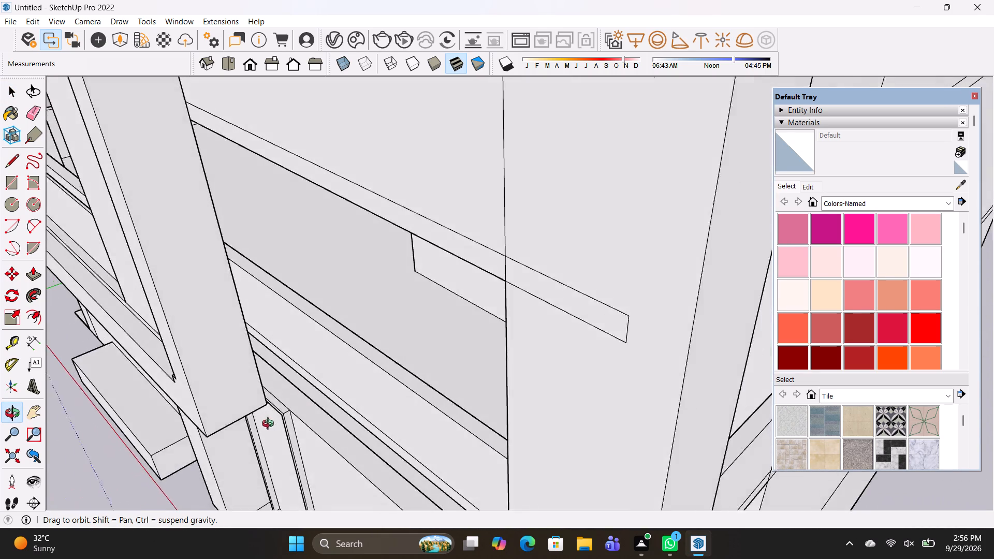
Draw a line about 5 7/8" long across the top of the first-floor balcony parapet, behind the facade frame.
{"action": "middle_click_drag", "start_coordinate": [270, 425], "coordinate": [429, 353]}
{"action": "middle_click_drag", "start_coordinate": [381, 355], "coordinate": [382, 452]}
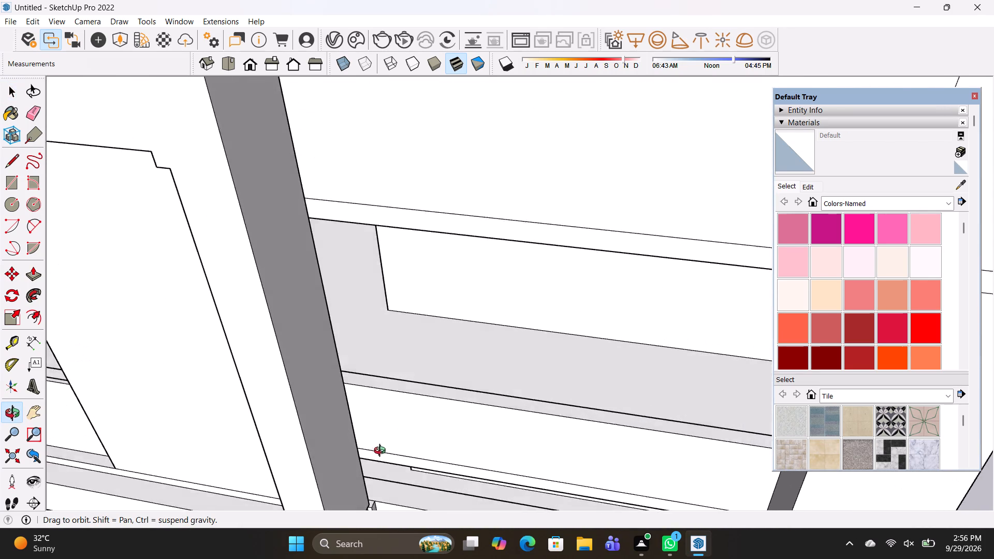
{"action": "middle_click_drag", "start_coordinate": [382, 452], "coordinate": [363, 434]}
{"action": "middle_click", "coordinate": [364, 433]}
{"action": "scroll", "coordinate": [364, 431], "scroll_direction": "down", "scroll_amount": 4}
{"action": "key", "text": "l"}
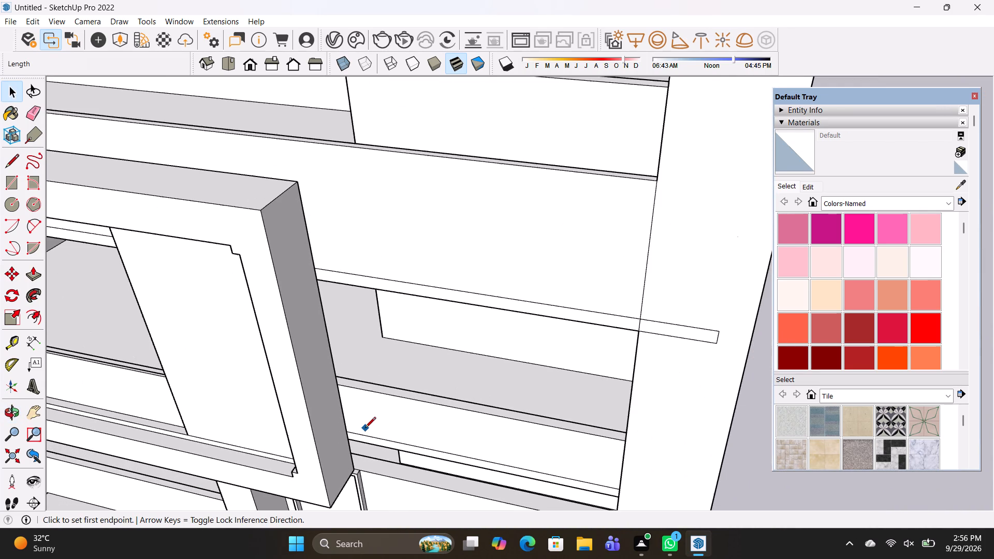
{"action": "scroll", "coordinate": [372, 375], "scroll_direction": "up", "scroll_amount": 4}
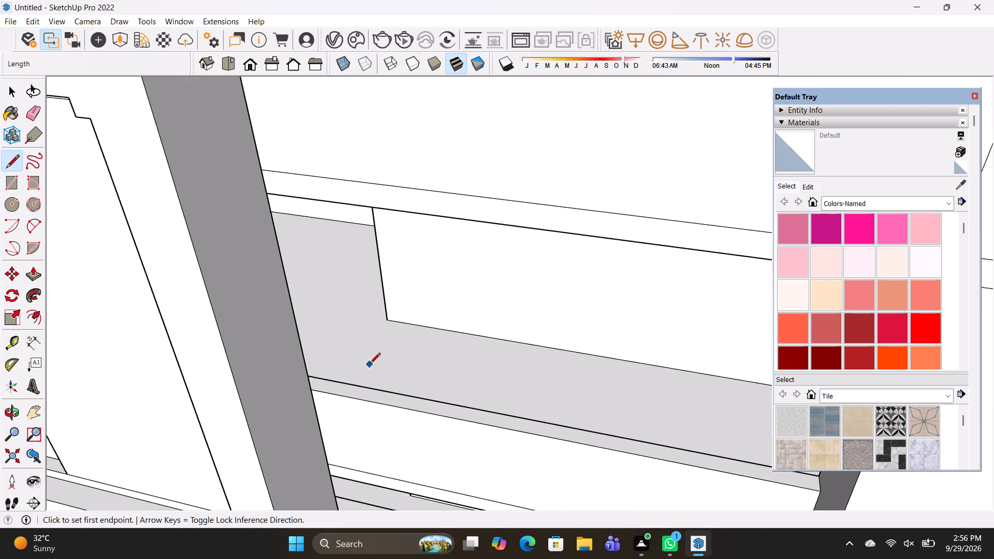
{"action": "middle_click_drag", "start_coordinate": [360, 383], "coordinate": [276, 400]}
{"action": "left_click", "coordinate": [276, 387]}
{"action": "left_click", "coordinate": [288, 381]}
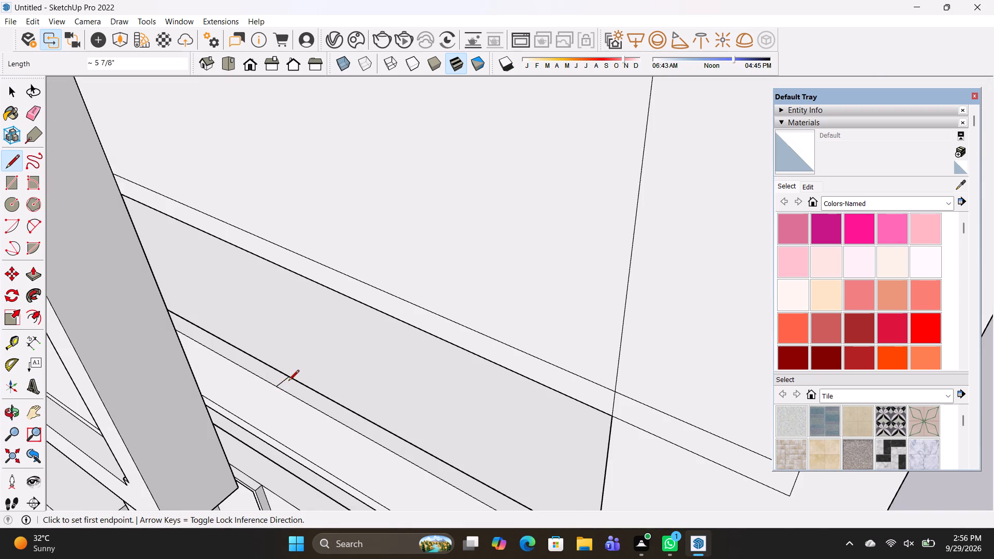
Push/Pull the parapet's top strip between the new line and the tall column up about 2 1/2" as a kerb.
{"action": "key", "text": "space"}
{"action": "left_click", "coordinate": [317, 402]}
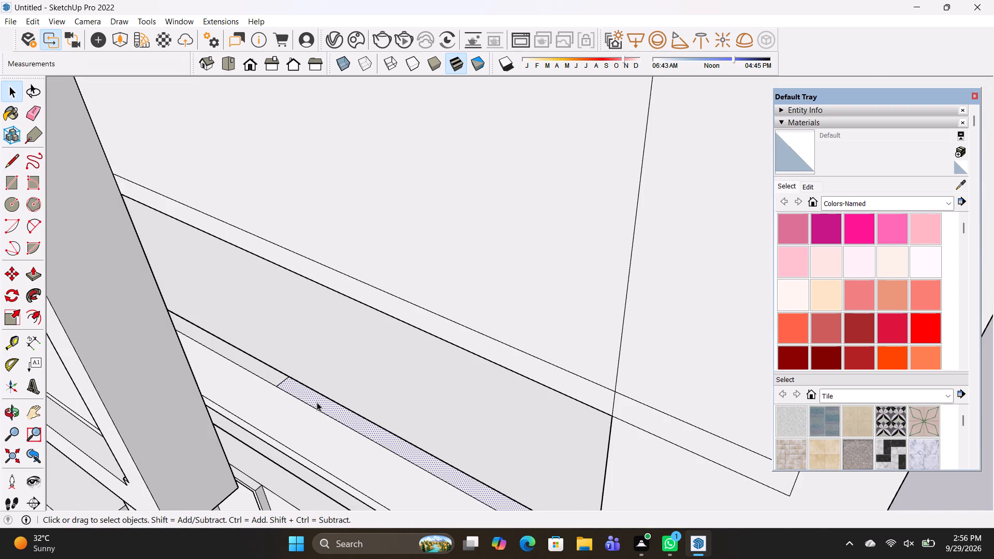
{"action": "key", "text": "p"}
{"action": "left_click", "coordinate": [318, 402]}
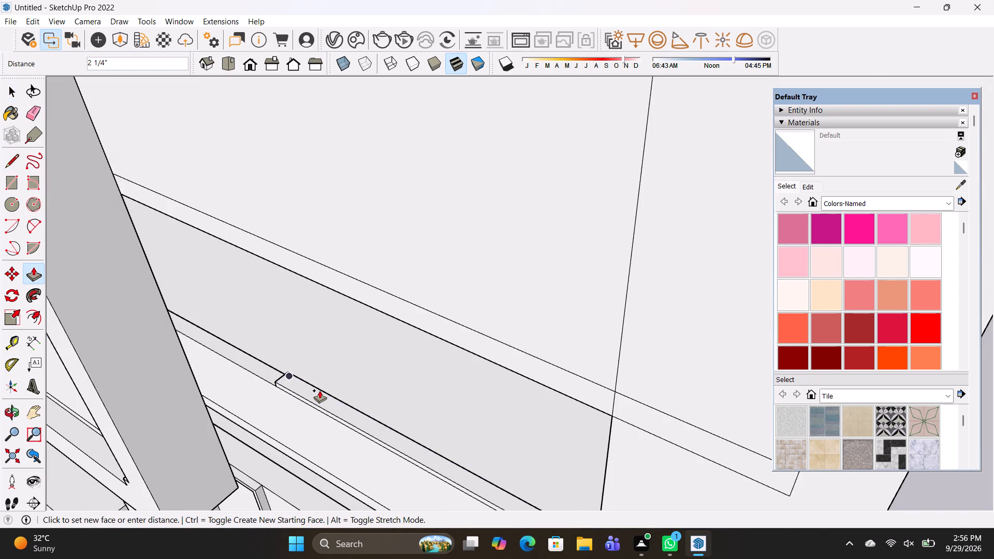
{"action": "left_click", "coordinate": [319, 390]}
Draw a circle of about 1 5/16" radius on the tall column's inner side face, just above the raised kerb.
{"action": "middle_click_drag", "start_coordinate": [323, 396], "coordinate": [432, 320]}
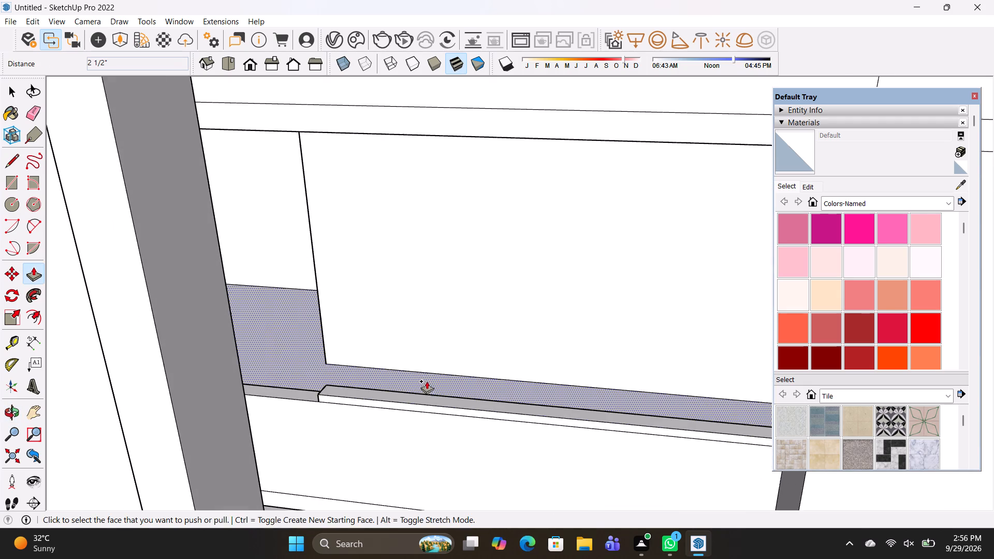
{"action": "middle_click_drag", "start_coordinate": [426, 382], "coordinate": [427, 369]}
{"action": "scroll", "coordinate": [404, 398], "scroll_direction": "up", "scroll_amount": 1}
{"action": "scroll", "coordinate": [388, 409], "scroll_direction": "down", "scroll_amount": 1}
{"action": "middle_click_drag", "start_coordinate": [385, 415], "coordinate": [337, 417]}
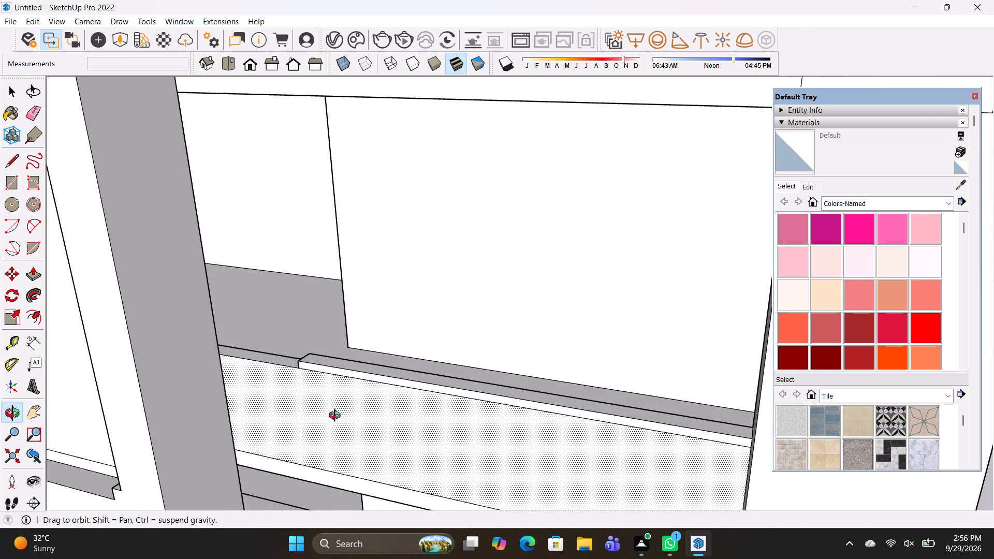
{"action": "middle_click_drag", "start_coordinate": [337, 417], "coordinate": [562, 358]}
{"action": "middle_click_drag", "start_coordinate": [535, 364], "coordinate": [204, 419], "text": "shift"}
{"action": "middle_click_drag", "start_coordinate": [448, 439], "coordinate": [495, 427]}
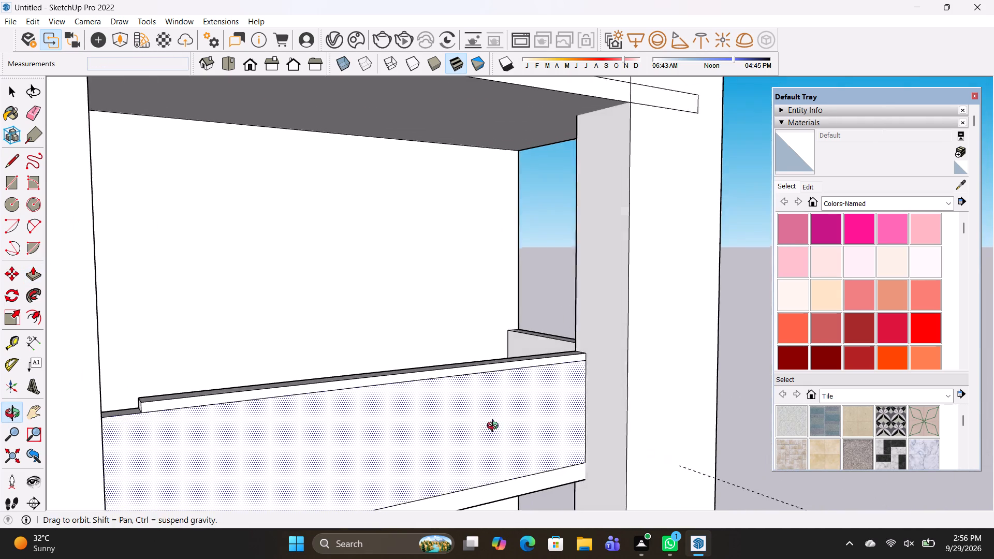
{"action": "middle_click_drag", "start_coordinate": [495, 427], "coordinate": [525, 436]}
{"action": "scroll", "coordinate": [571, 385], "scroll_direction": "up", "scroll_amount": 6}
{"action": "key", "text": "o"}
{"action": "scroll", "coordinate": [590, 339], "scroll_direction": "up", "scroll_amount": 1}
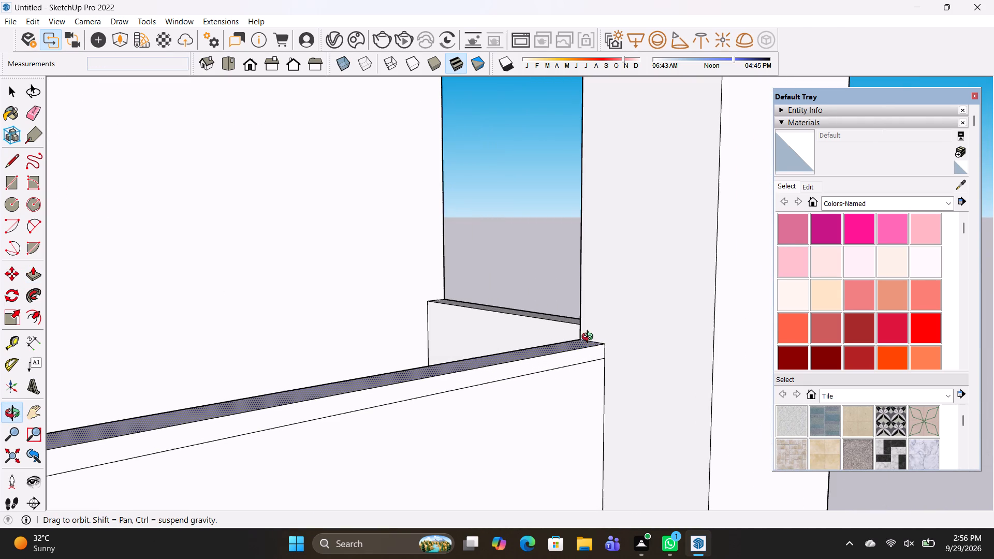
{"action": "key", "text": "c"}
{"action": "scroll", "coordinate": [594, 334], "scroll_direction": "up", "scroll_amount": 3}
{"action": "left_click", "coordinate": [595, 323]}
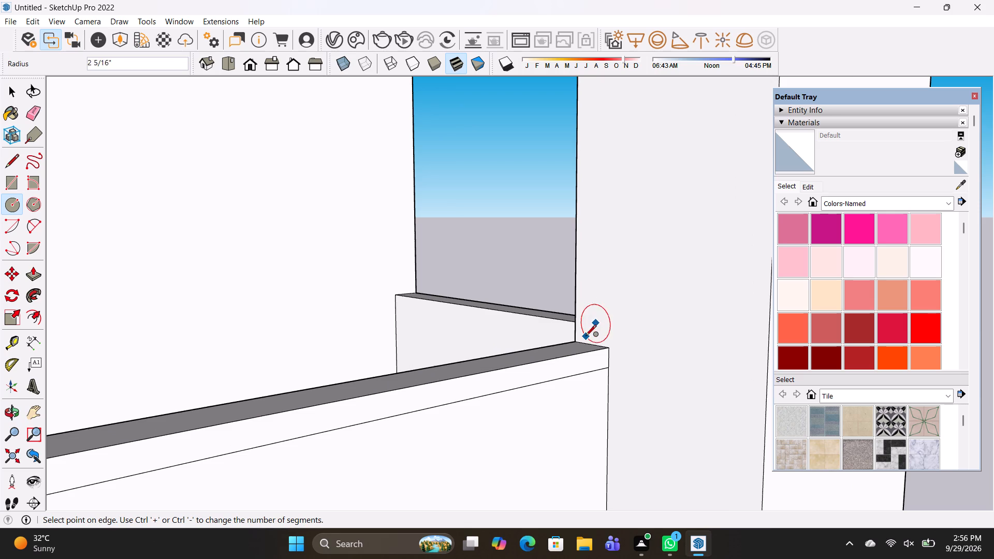
{"action": "left_click", "coordinate": [589, 334]}
Push/Pull the circle about 11' 3 1/16" along the parapet to the kerb's end, forming a round handrail.
{"action": "key", "text": "p"}
{"action": "left_click", "coordinate": [601, 324]}
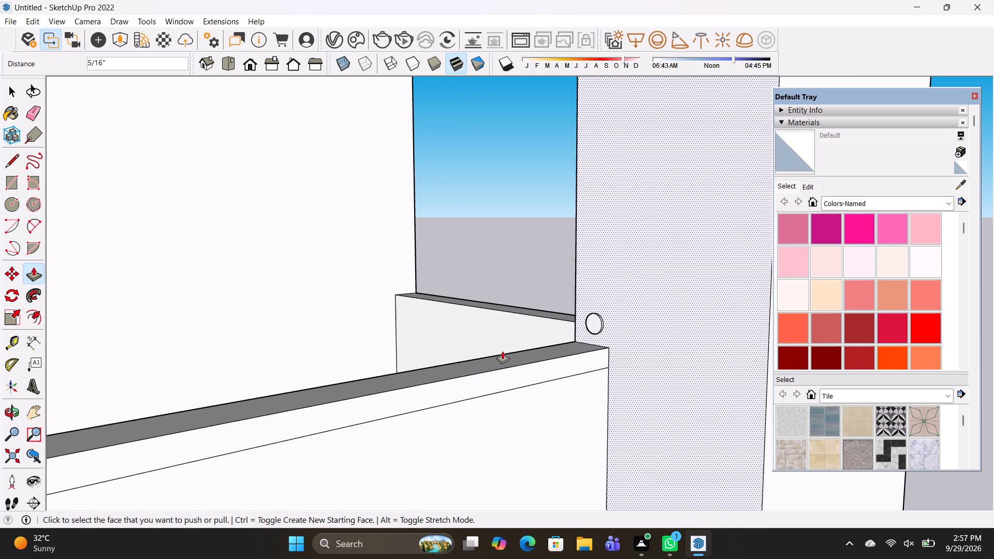
{"action": "key", "text": "ctrl+z"}
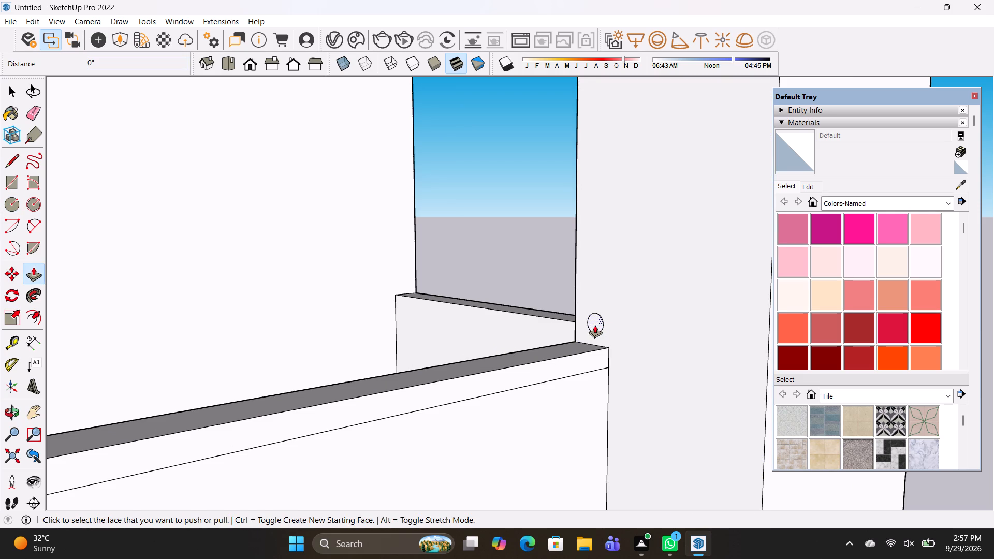
{"action": "left_click", "coordinate": [595, 325]}
{"action": "scroll", "coordinate": [389, 372], "scroll_direction": "down", "scroll_amount": 6}
{"action": "middle_click_drag", "start_coordinate": [222, 394], "coordinate": [556, 318], "text": "shift"}
{"action": "middle_click_drag", "start_coordinate": [158, 396], "coordinate": [521, 323]}
{"action": "scroll", "coordinate": [225, 386], "scroll_direction": "down", "scroll_amount": 8}
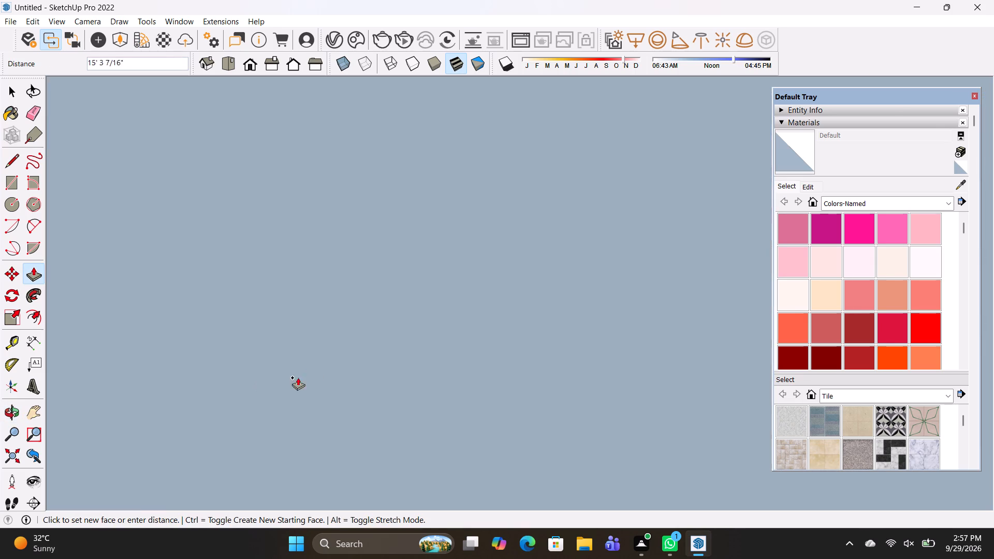
{"action": "scroll", "coordinate": [298, 377], "scroll_direction": "down", "scroll_amount": 3}
{"action": "middle_click_drag", "start_coordinate": [431, 362], "coordinate": [0, 373]}
{"action": "scroll", "coordinate": [320, 333], "scroll_direction": "down", "scroll_amount": 18}
{"action": "scroll", "coordinate": [323, 329], "scroll_direction": "down", "scroll_amount": 3}
{"action": "left_click", "coordinate": [14, 464]}
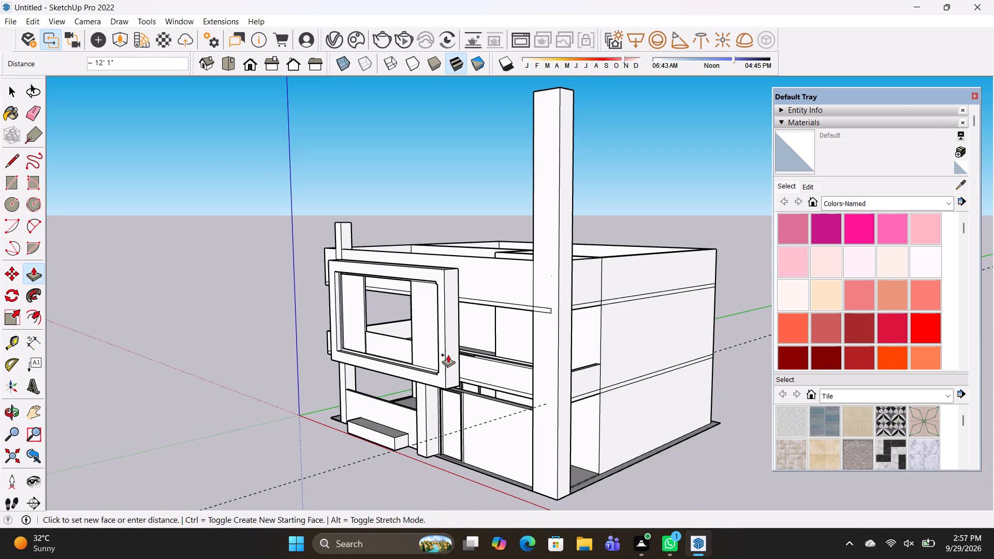
{"action": "scroll", "coordinate": [448, 355], "scroll_direction": "up", "scroll_amount": 15}
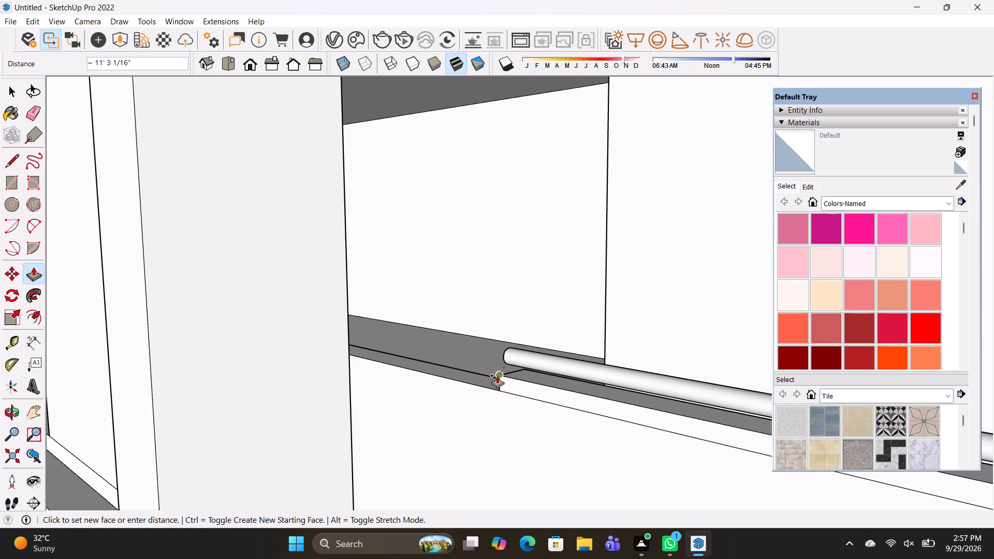
{"action": "left_click", "coordinate": [495, 377]}
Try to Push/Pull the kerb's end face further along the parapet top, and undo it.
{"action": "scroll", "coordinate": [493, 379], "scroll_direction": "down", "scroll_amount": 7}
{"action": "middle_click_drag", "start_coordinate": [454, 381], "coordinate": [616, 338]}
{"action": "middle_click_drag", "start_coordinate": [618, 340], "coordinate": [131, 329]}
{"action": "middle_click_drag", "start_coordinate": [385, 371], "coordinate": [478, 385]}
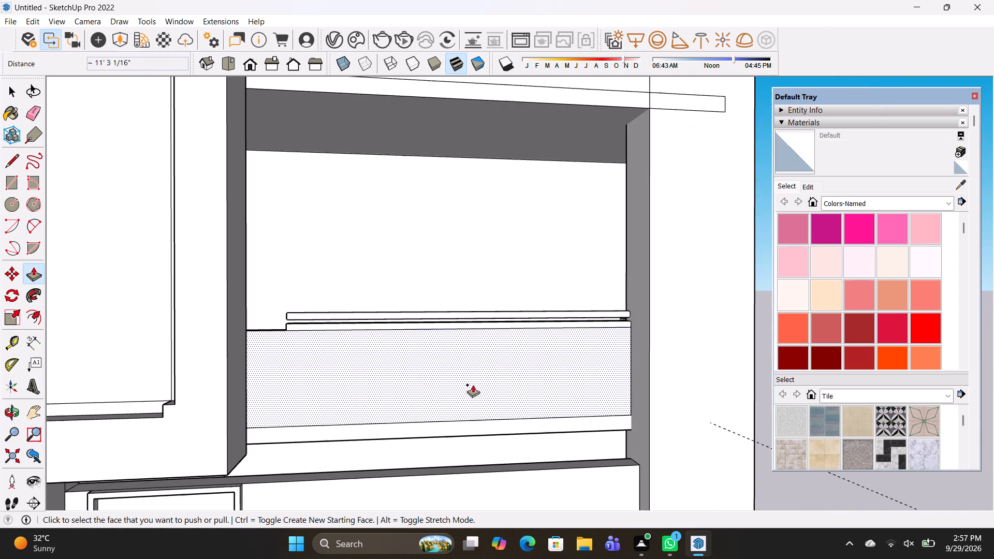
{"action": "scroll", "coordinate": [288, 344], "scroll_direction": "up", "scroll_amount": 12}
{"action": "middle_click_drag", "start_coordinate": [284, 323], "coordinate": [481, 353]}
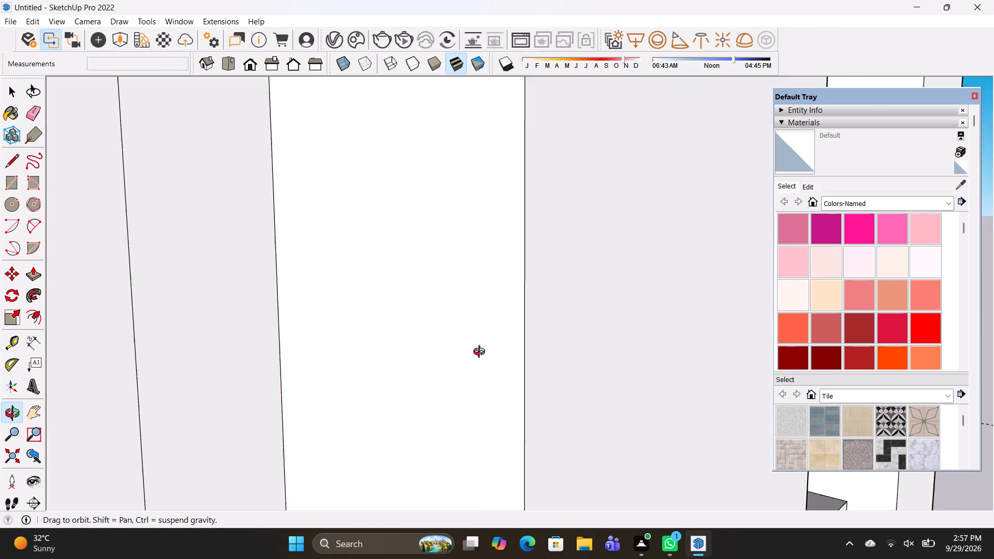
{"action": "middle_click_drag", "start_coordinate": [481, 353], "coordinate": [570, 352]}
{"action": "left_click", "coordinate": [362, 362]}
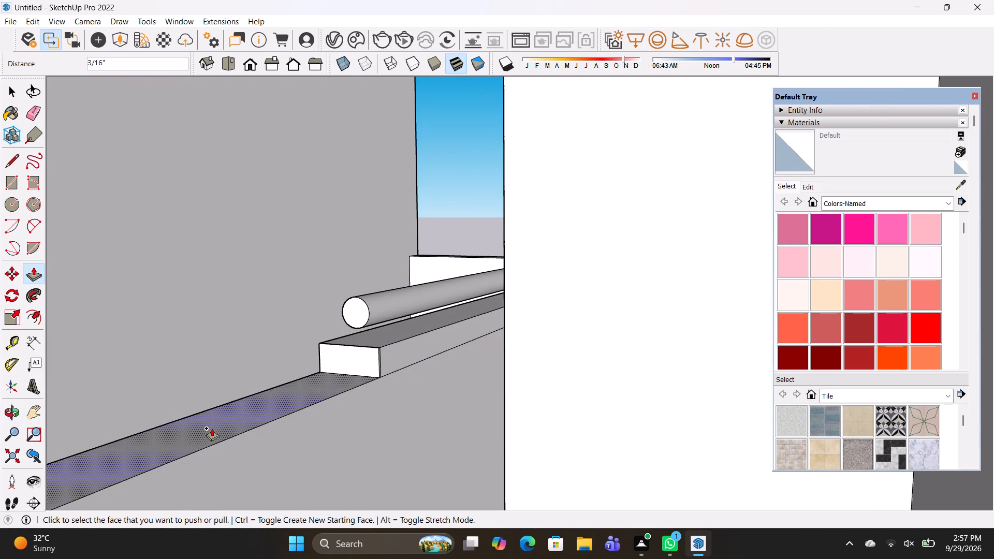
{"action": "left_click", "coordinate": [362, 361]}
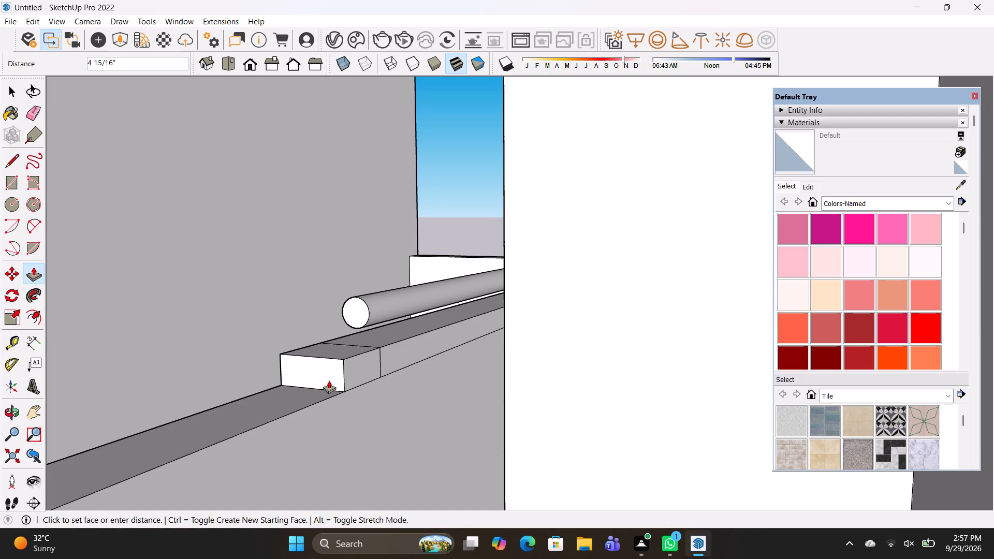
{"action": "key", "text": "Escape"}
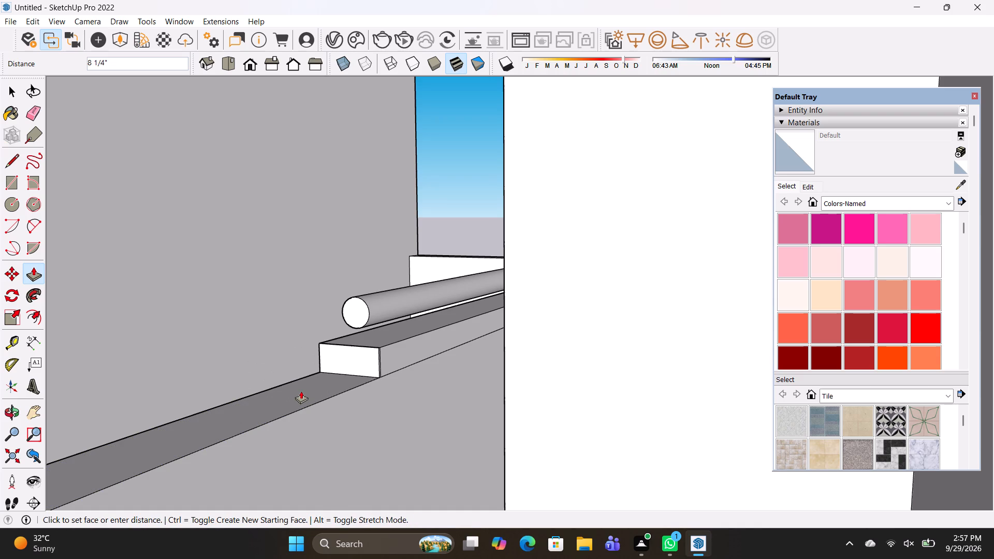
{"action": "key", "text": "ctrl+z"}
Push/Pull the kerb's end face about 7' 11 7/8" along the parapet top to the far corner of the balcony.
{"action": "left_click", "coordinate": [376, 352]}
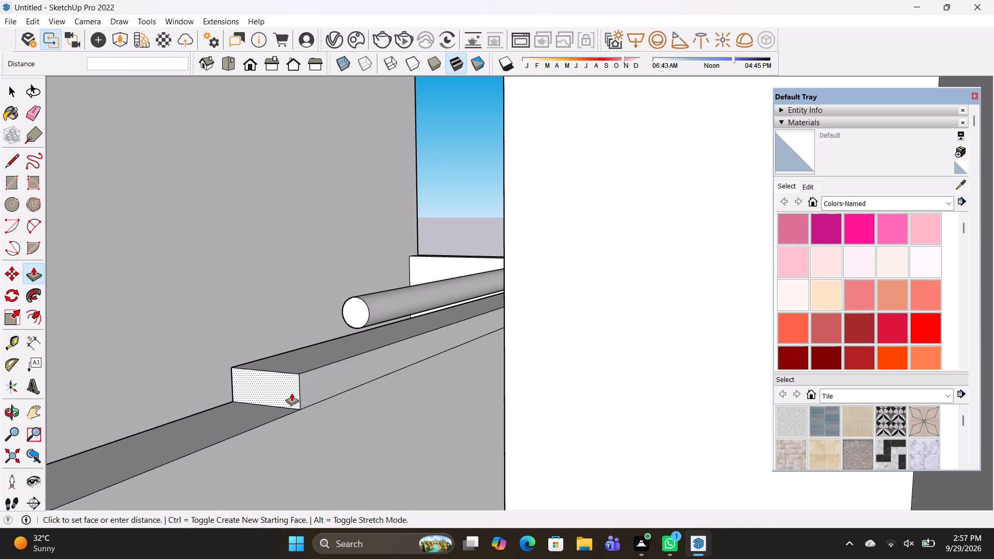
{"action": "scroll", "coordinate": [164, 449], "scroll_direction": "down", "scroll_amount": 7}
{"action": "middle_click_drag", "start_coordinate": [162, 438], "coordinate": [291, 296]}
{"action": "scroll", "coordinate": [306, 293], "scroll_direction": "down", "scroll_amount": 4}
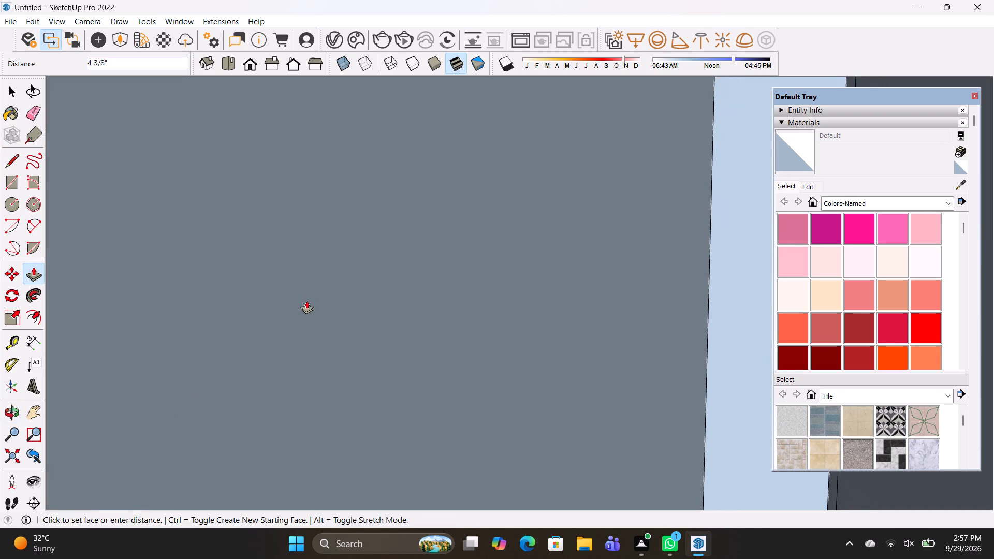
{"action": "scroll", "coordinate": [306, 301], "scroll_direction": "down", "scroll_amount": 4}
{"action": "left_click", "coordinate": [13, 459]}
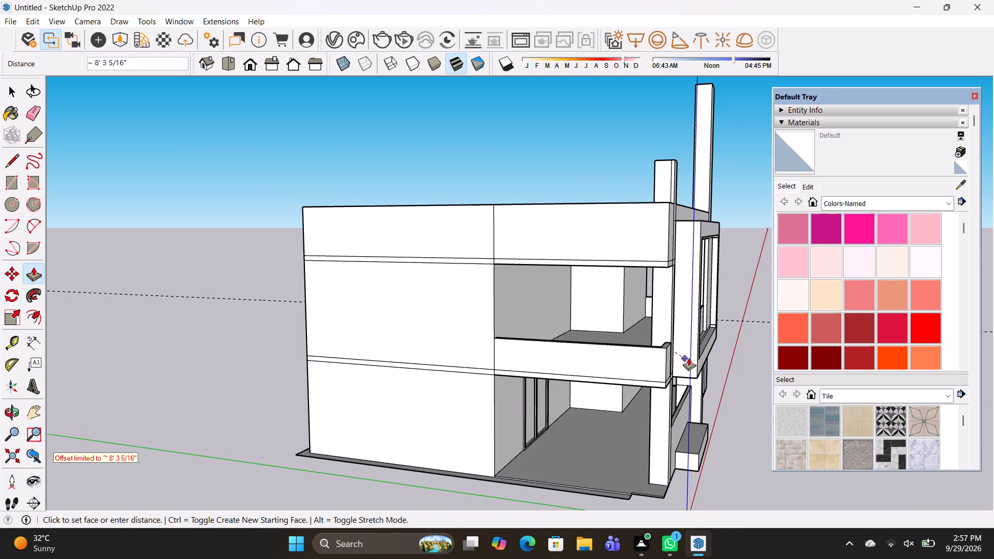
{"action": "scroll", "coordinate": [689, 358], "scroll_direction": "up", "scroll_amount": 4}
{"action": "middle_click_drag", "start_coordinate": [703, 365], "coordinate": [521, 413]}
{"action": "scroll", "coordinate": [684, 321], "scroll_direction": "up", "scroll_amount": 7}
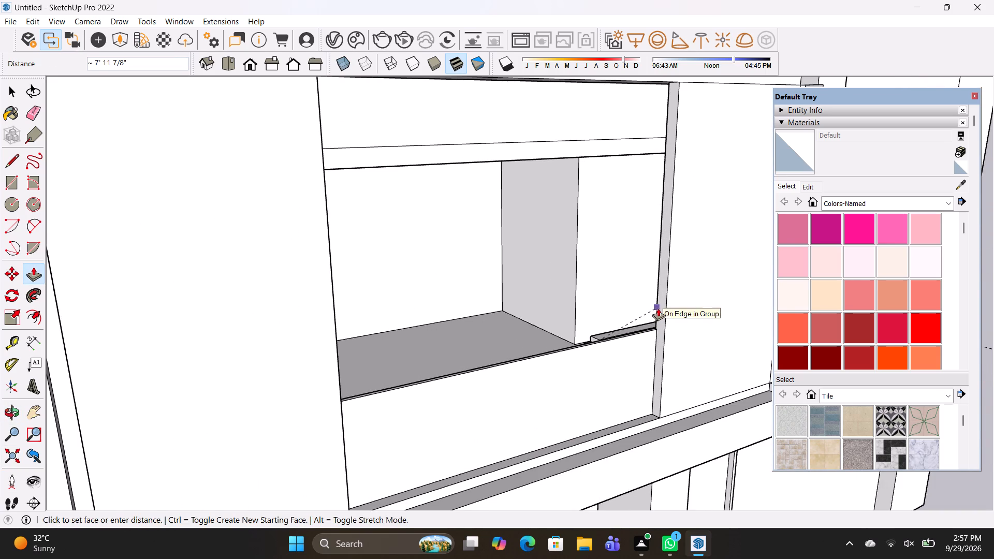
{"action": "left_click", "coordinate": [658, 308]}
Push/Pull the round handrail's end face about 7' 11 7/8" so it ends flush with the kerb's far end.
{"action": "scroll", "coordinate": [657, 338], "scroll_direction": "down", "scroll_amount": 7}
{"action": "middle_click_drag", "start_coordinate": [618, 350], "coordinate": [808, 348]}
{"action": "scroll", "coordinate": [706, 326], "scroll_direction": "up", "scroll_amount": 2}
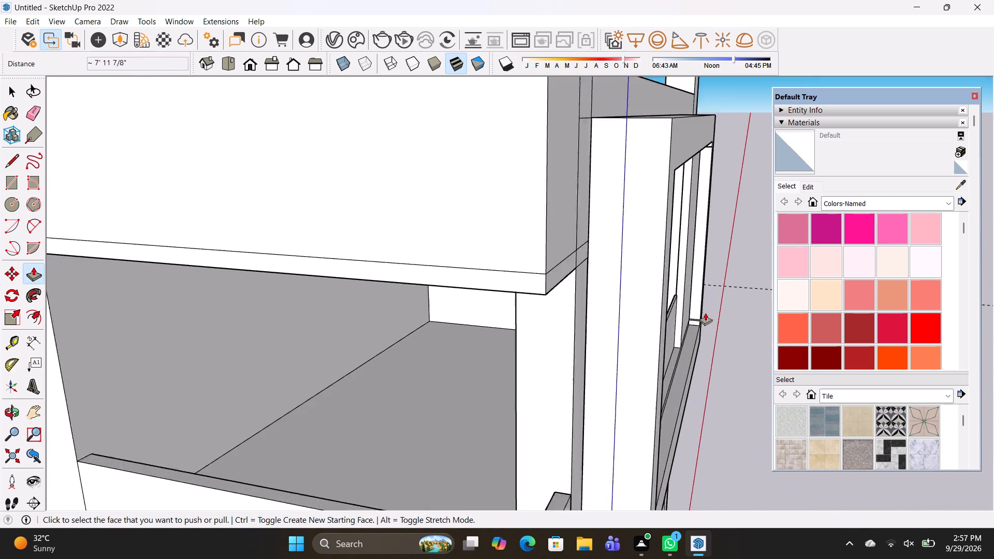
{"action": "scroll", "coordinate": [705, 313], "scroll_direction": "up", "scroll_amount": 11}
{"action": "middle_click_drag", "start_coordinate": [636, 302], "coordinate": [605, 306]}
{"action": "scroll", "coordinate": [581, 271], "scroll_direction": "up", "scroll_amount": 3}
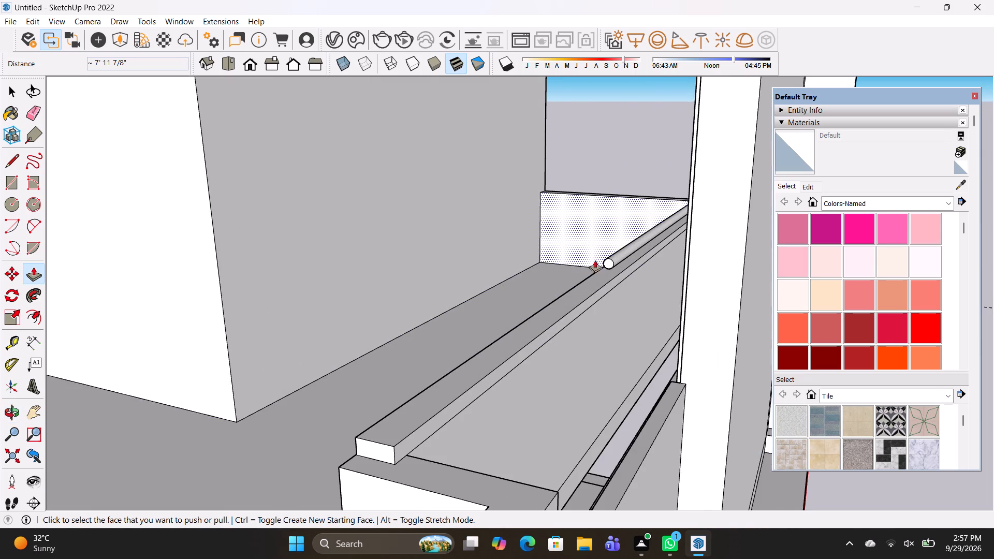
{"action": "left_click", "coordinate": [608, 263]}
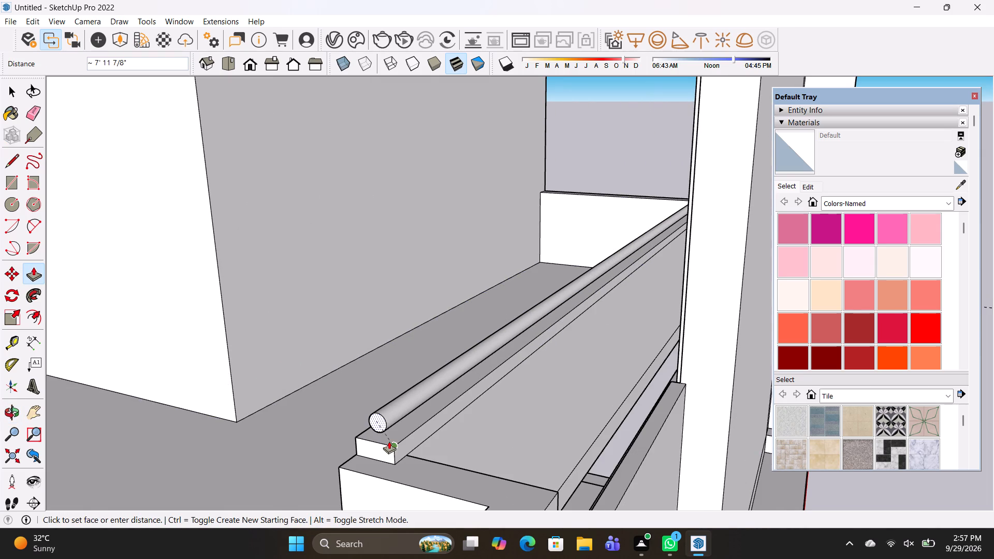
{"action": "left_click", "coordinate": [391, 445]}
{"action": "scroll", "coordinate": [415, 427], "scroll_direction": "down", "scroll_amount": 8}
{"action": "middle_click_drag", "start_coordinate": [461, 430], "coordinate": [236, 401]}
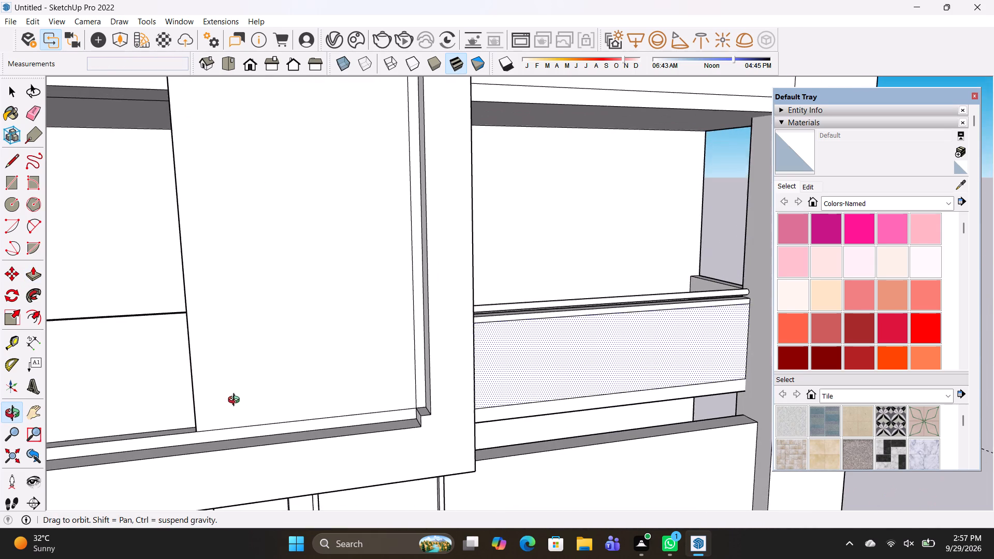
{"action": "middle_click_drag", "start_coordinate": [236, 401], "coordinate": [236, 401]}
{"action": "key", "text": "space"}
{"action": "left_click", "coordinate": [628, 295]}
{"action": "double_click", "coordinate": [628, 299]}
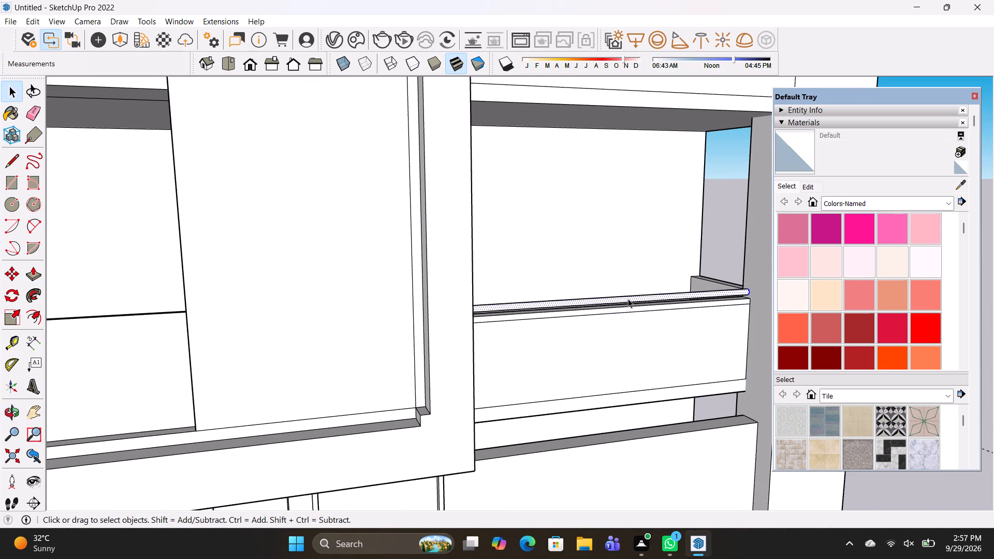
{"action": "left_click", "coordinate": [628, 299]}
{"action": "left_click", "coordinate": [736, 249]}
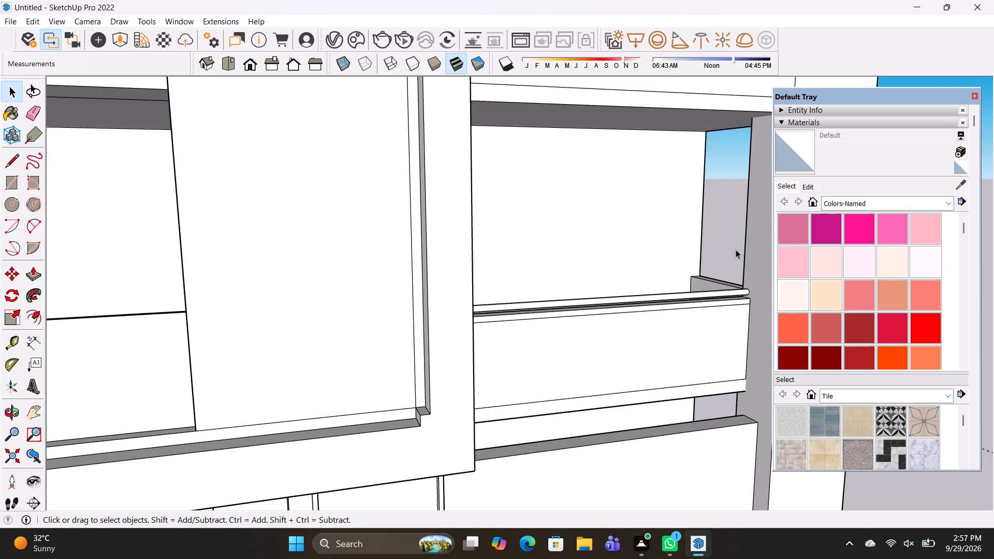
Draw a circle of about 15/16" radius on the balcony's side wall, just above the end of the first round handrail.
{"action": "key", "text": "c"}
{"action": "scroll", "coordinate": [730, 271], "scroll_direction": "up", "scroll_amount": 10}
{"action": "middle_click_drag", "start_coordinate": [764, 307], "coordinate": [593, 273], "text": "shift"}
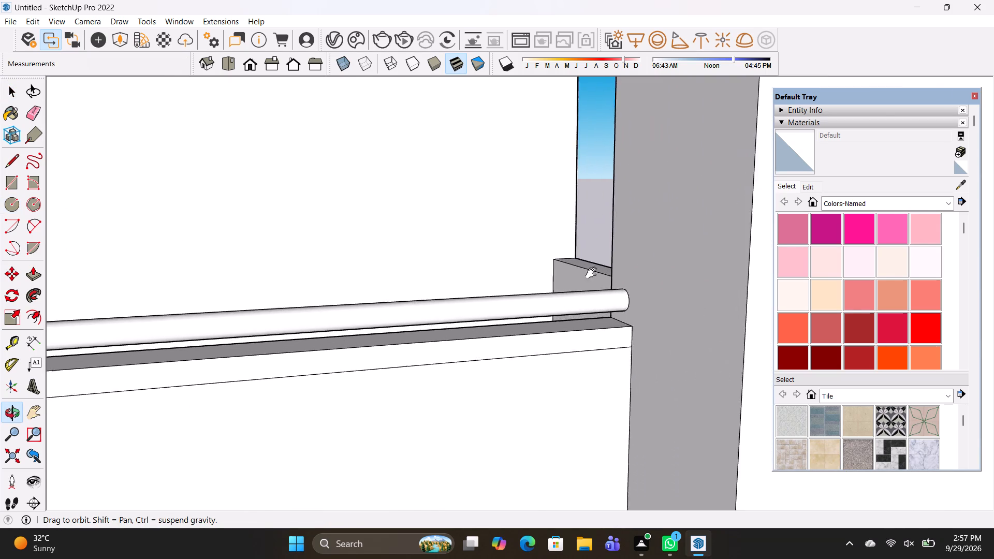
{"action": "middle_click_drag", "start_coordinate": [593, 273], "coordinate": [549, 265], "text": "shift"}
{"action": "scroll", "coordinate": [607, 288], "scroll_direction": "up", "scroll_amount": 1}
{"action": "middle_click_drag", "start_coordinate": [609, 288], "coordinate": [640, 283]}
{"action": "scroll", "coordinate": [548, 261], "scroll_direction": "up", "scroll_amount": 3}
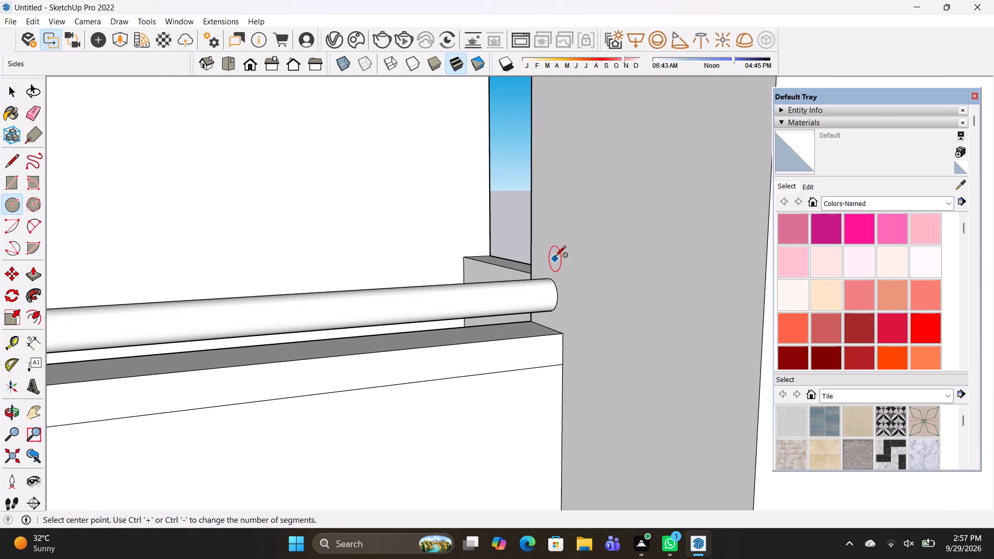
{"action": "left_click", "coordinate": [553, 257]}
{"action": "middle_click_drag", "start_coordinate": [561, 262], "coordinate": [658, 261]}
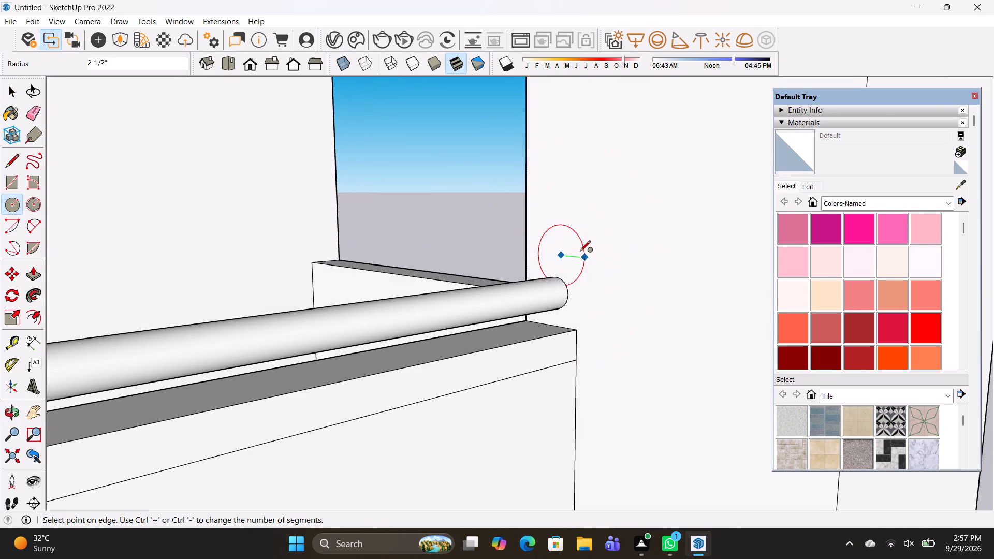
{"action": "scroll", "coordinate": [561, 256], "scroll_direction": "up", "scroll_amount": 4}
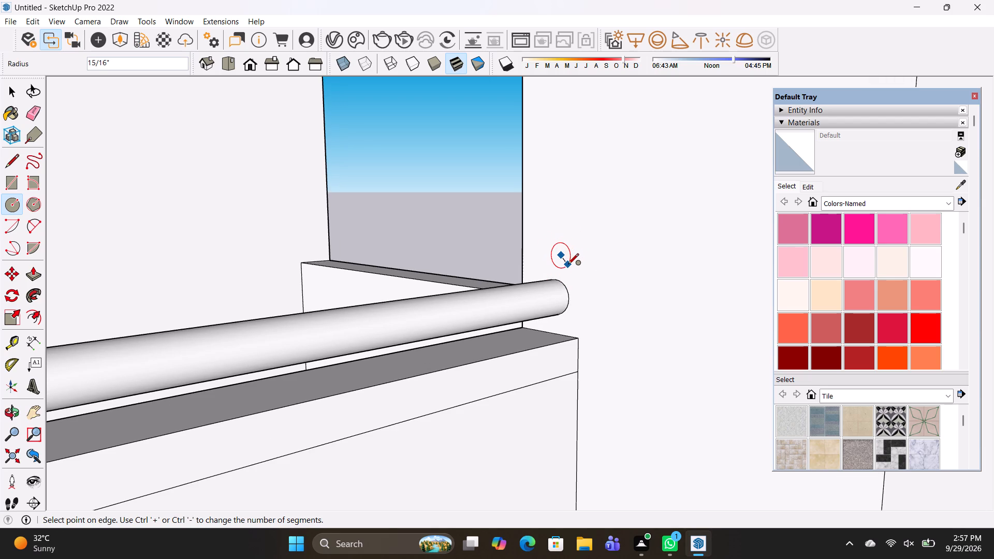
{"action": "left_click", "coordinate": [568, 265]}
Push/Pull the new circle about 19' 2 15/16" along the parapet to the first handrail's far end, forming a second round handrail.
{"action": "key", "text": "p"}
{"action": "left_click", "coordinate": [563, 259]}
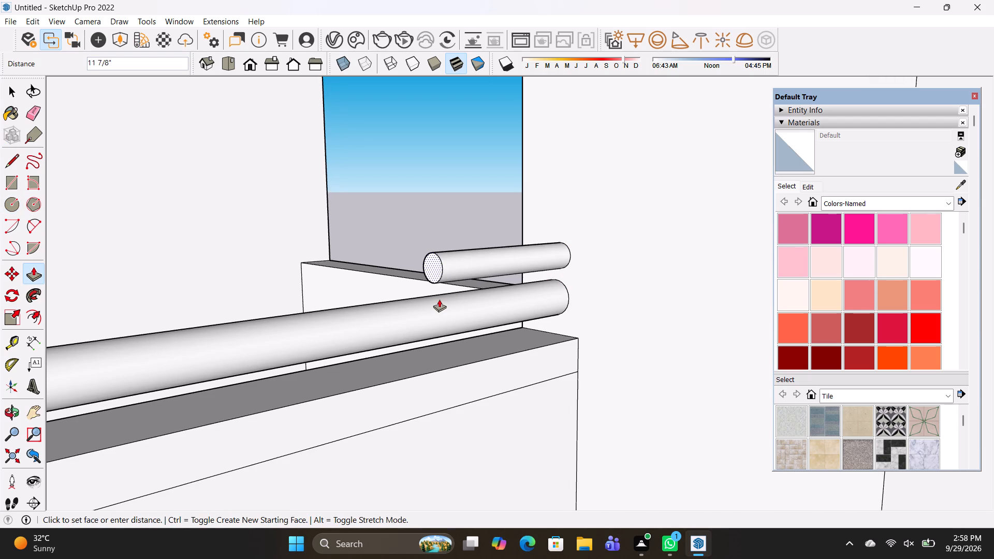
{"action": "scroll", "coordinate": [439, 299], "scroll_direction": "down", "scroll_amount": 20}
{"action": "middle_click_drag", "start_coordinate": [289, 325], "coordinate": [655, 223], "text": "shift"}
{"action": "scroll", "coordinate": [298, 267], "scroll_direction": "down", "scroll_amount": 7}
{"action": "middle_click_drag", "start_coordinate": [294, 270], "coordinate": [571, 223], "text": "shift"}
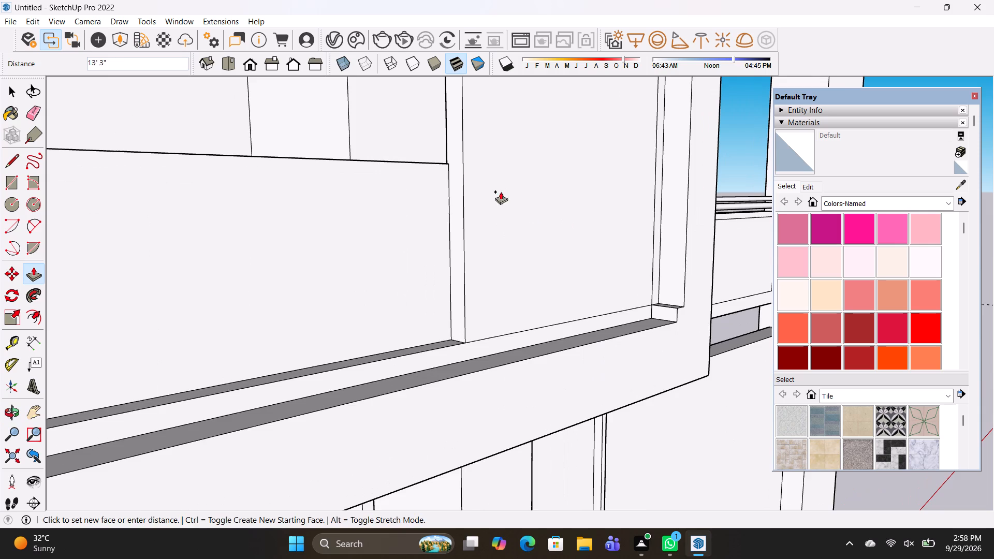
{"action": "middle_click_drag", "start_coordinate": [456, 172], "coordinate": [491, 274]}
{"action": "scroll", "coordinate": [339, 227], "scroll_direction": "up", "scroll_amount": 2}
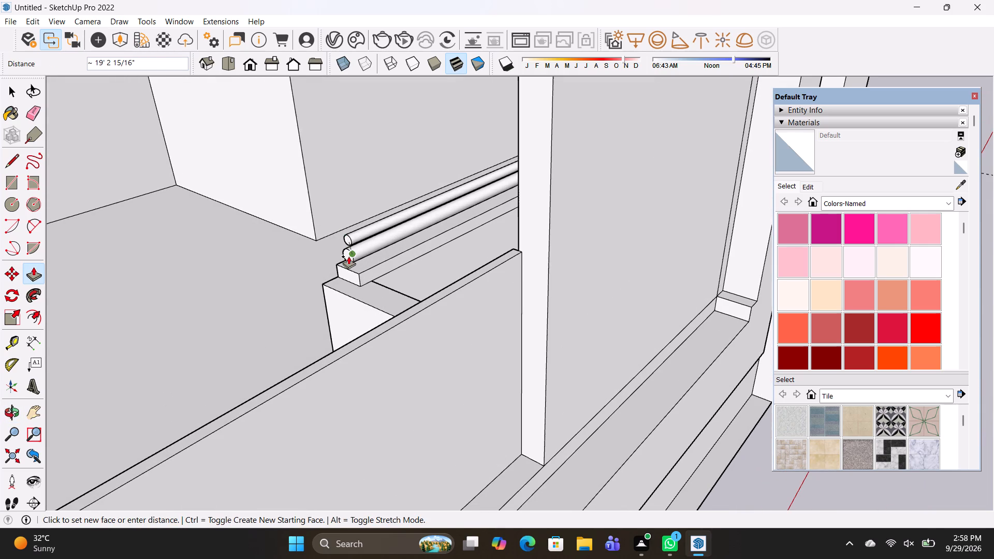
{"action": "left_click", "coordinate": [348, 256]}
Push/Pull the narrow strip at the base of the front balcony parapet outward to the projecting frame's edge, forming a ledge.
{"action": "scroll", "coordinate": [363, 259], "scroll_direction": "down", "scroll_amount": 4}
{"action": "middle_click_drag", "start_coordinate": [410, 288], "coordinate": [246, 214]}
{"action": "scroll", "coordinate": [245, 186], "scroll_direction": "down", "scroll_amount": 11}
{"action": "middle_click_drag", "start_coordinate": [440, 273], "coordinate": [396, 277]}
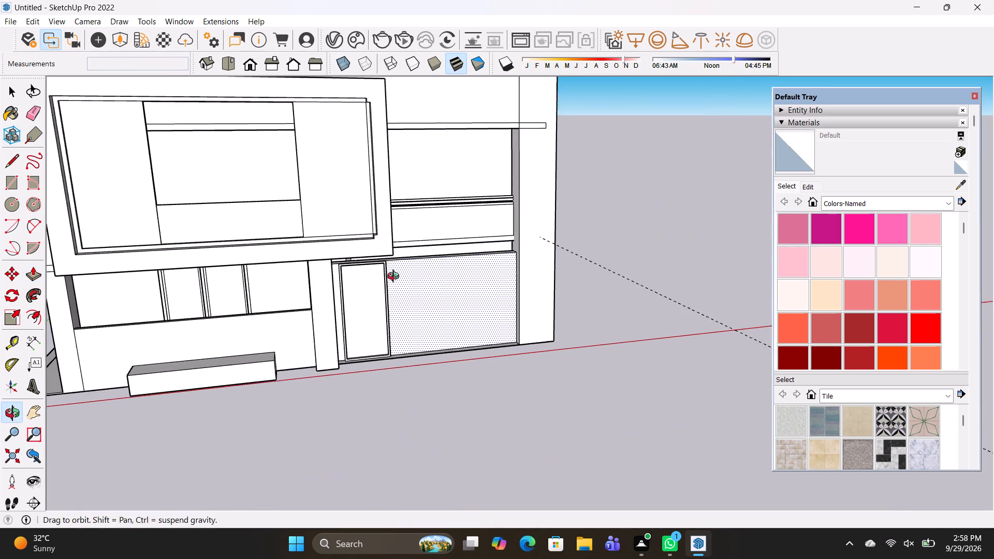
{"action": "middle_click_drag", "start_coordinate": [396, 277], "coordinate": [325, 288]}
{"action": "scroll", "coordinate": [464, 216], "scroll_direction": "up", "scroll_amount": 9}
{"action": "key", "text": "p"}
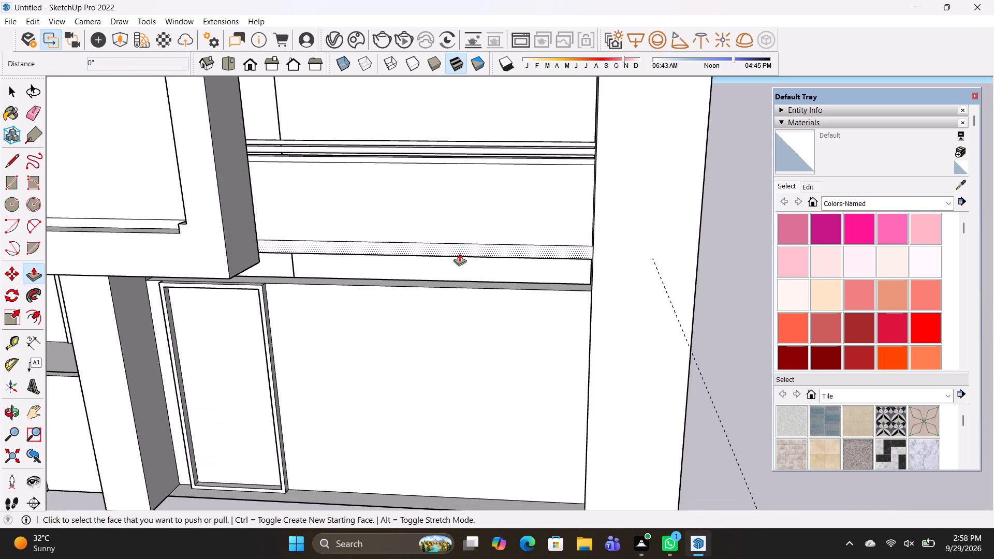
{"action": "left_click", "coordinate": [459, 253]}
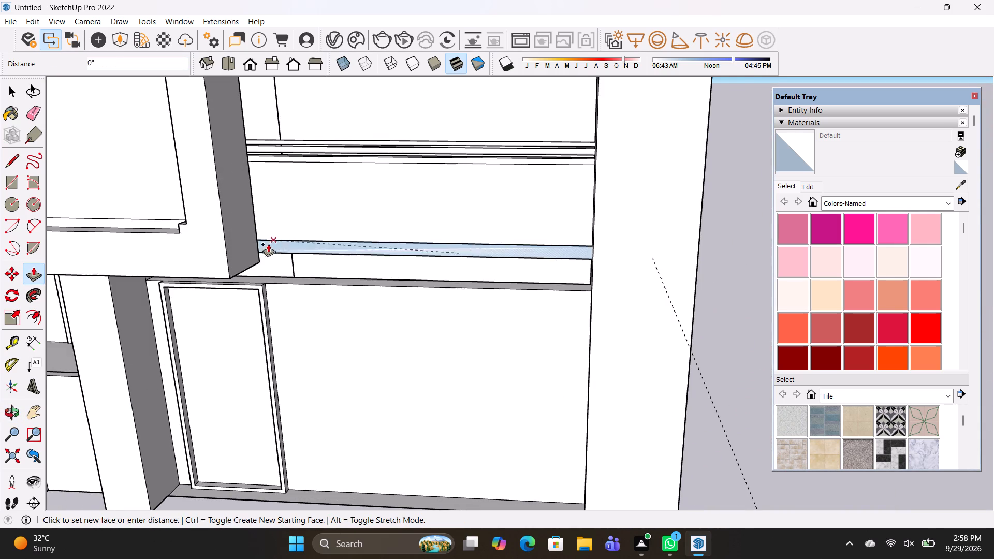
{"action": "left_click", "coordinate": [260, 250]}
Draw a rectangle about 6 3/4" by 10 15/16" on top of the ledge, against its front edge near the projecting frame.
{"action": "middle_click_drag", "start_coordinate": [374, 262], "coordinate": [231, 279]}
{"action": "middle_click_drag", "start_coordinate": [469, 259], "coordinate": [490, 353]}
{"action": "key", "text": "r"}
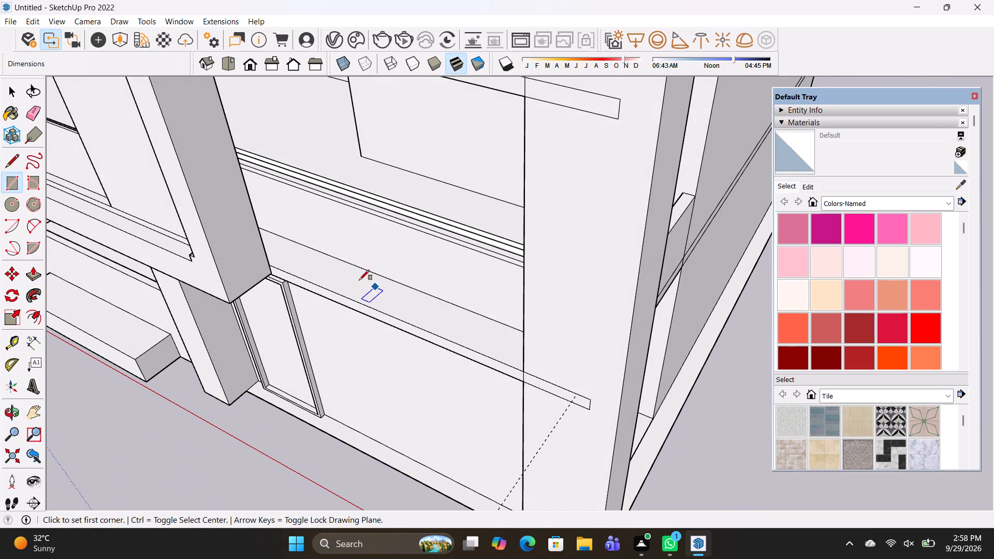
{"action": "scroll", "coordinate": [344, 278], "scroll_direction": "up", "scroll_amount": 3}
{"action": "scroll", "coordinate": [289, 277], "scroll_direction": "up", "scroll_amount": 3}
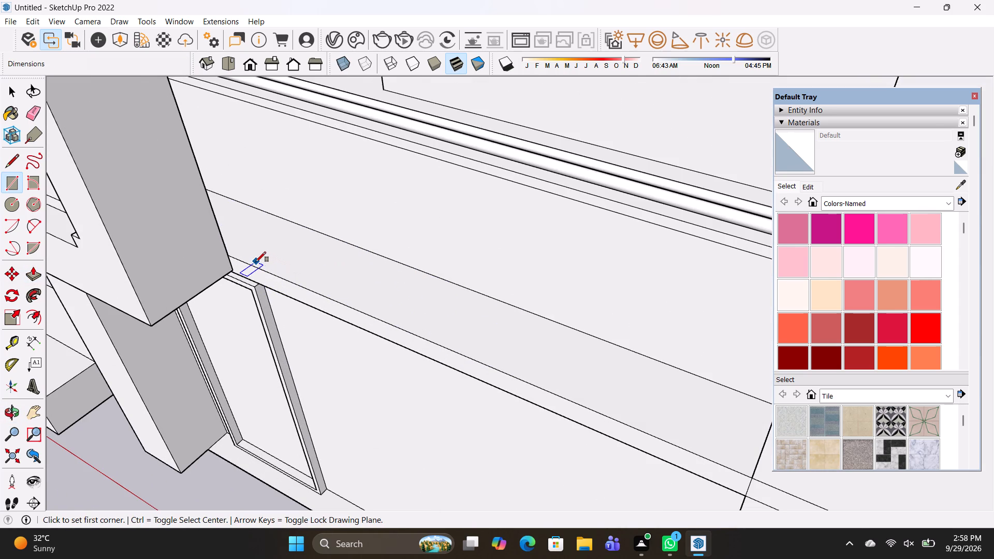
{"action": "left_click", "coordinate": [258, 264]}
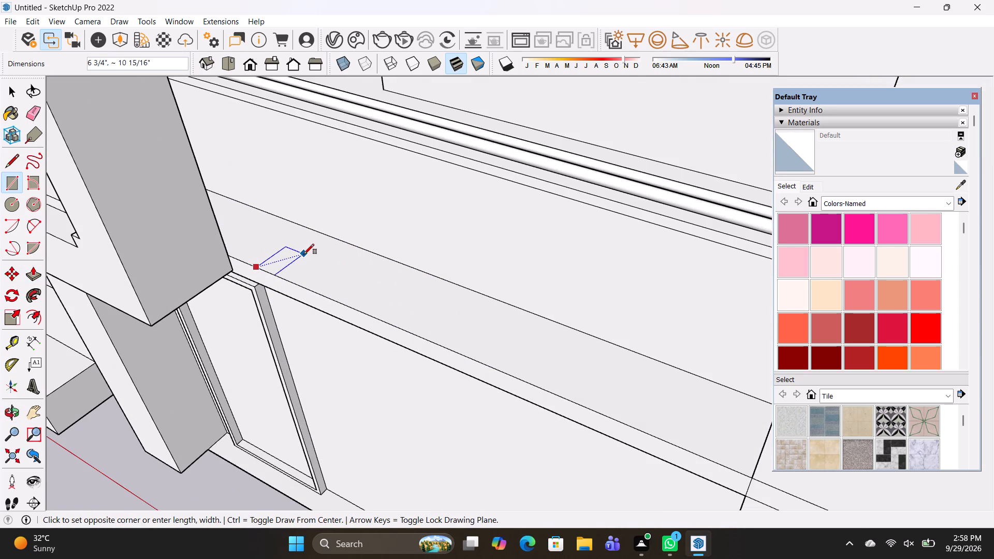
{"action": "left_click", "coordinate": [304, 254]}
Copy the rectangle about 1' 2 5/16" along the ledge's front edge and multiply the copy by 6.
{"action": "key", "text": "space"}
{"action": "left_click", "coordinate": [281, 264]}
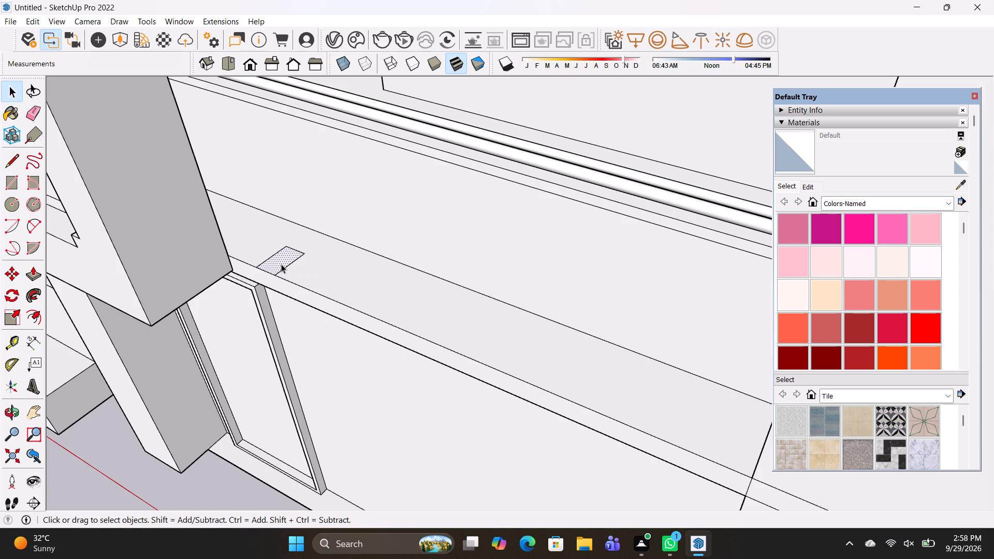
{"action": "double_click", "coordinate": [281, 264]}
{"action": "key", "text": "m"}
{"action": "left_click", "coordinate": [256, 265]}
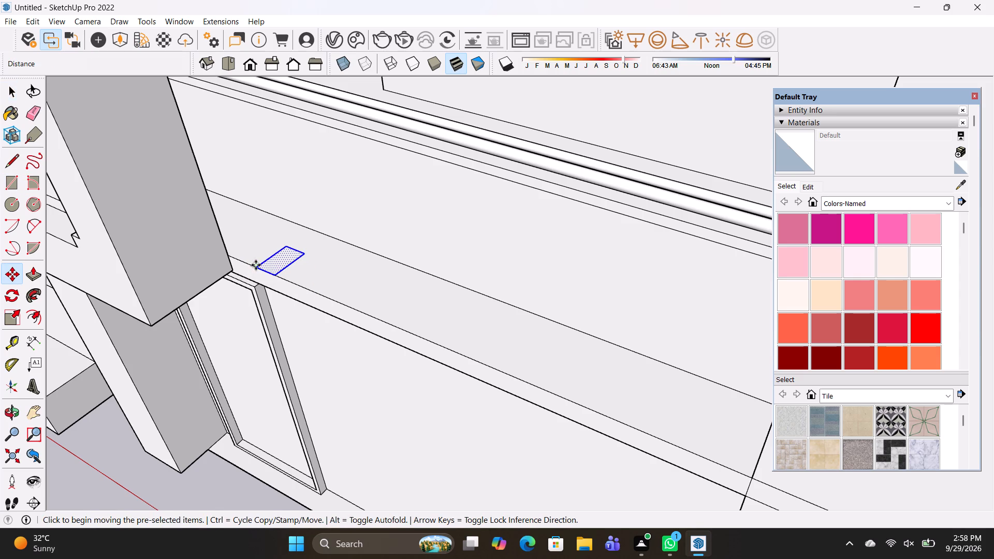
{"action": "left_click", "coordinate": [294, 287]}
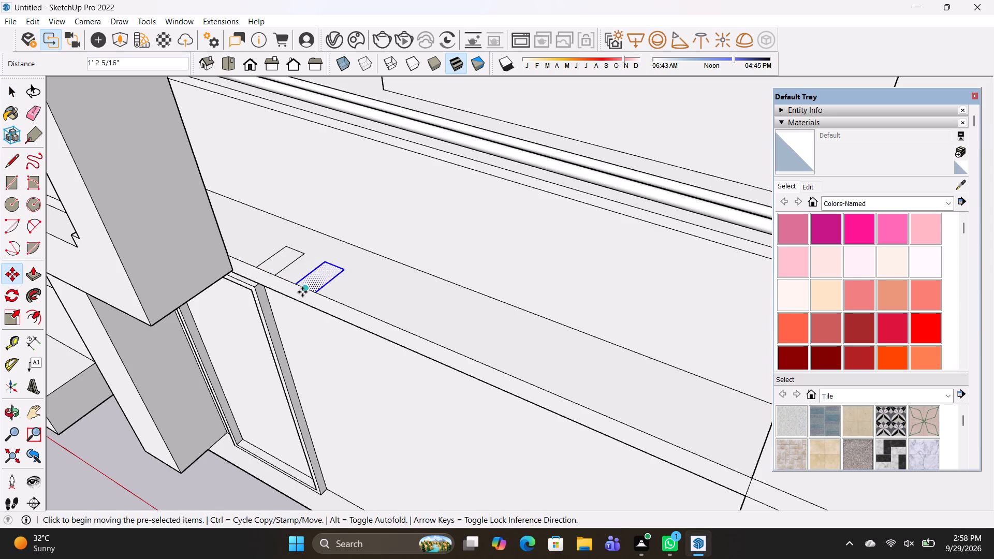
{"action": "key", "text": "shift+asterisk"}
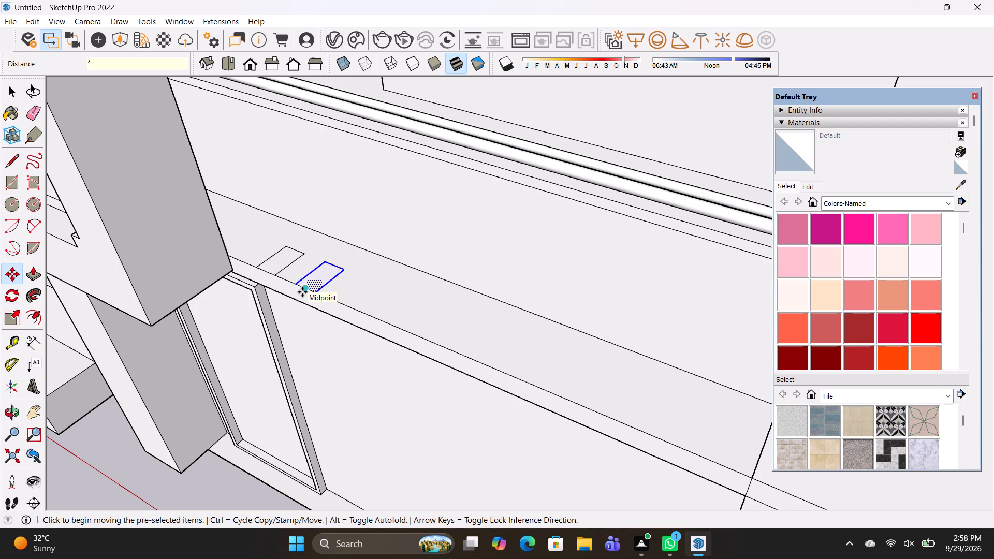
{"action": "key", "text": "6"}
{"action": "key", "text": "Return"}
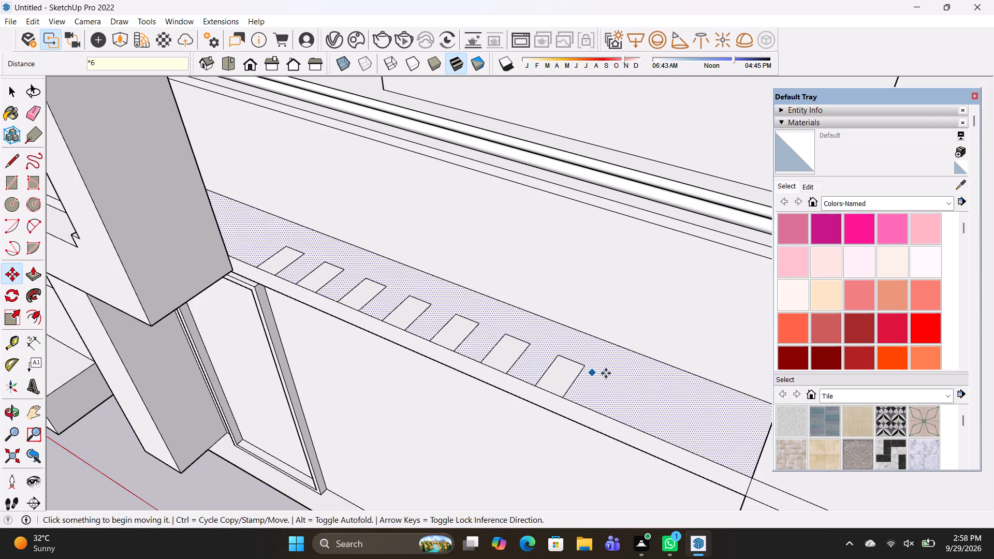
Copy the last rectangle in the row about 10 7/8" further along the ledge and multiply the copy by 3.
{"action": "scroll", "coordinate": [547, 385], "scroll_direction": "up", "scroll_amount": 3}
{"action": "key", "text": "space"}
{"action": "double_click", "coordinate": [545, 386]}
{"action": "scroll", "coordinate": [550, 389], "scroll_direction": "up", "scroll_amount": 1}
{"action": "middle_click_drag", "start_coordinate": [550, 389], "coordinate": [419, 320]}
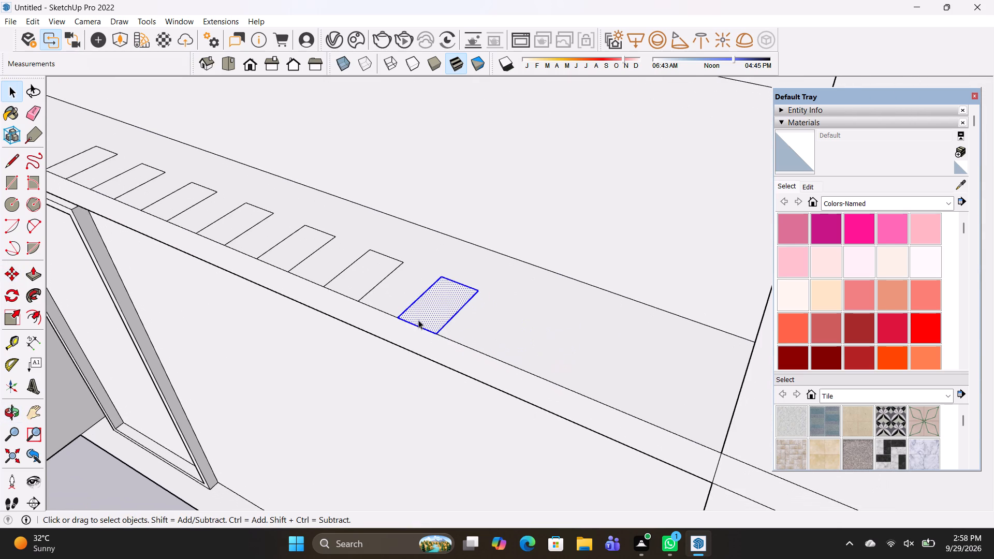
{"action": "key", "text": "m"}
{"action": "left_click", "coordinate": [399, 319]}
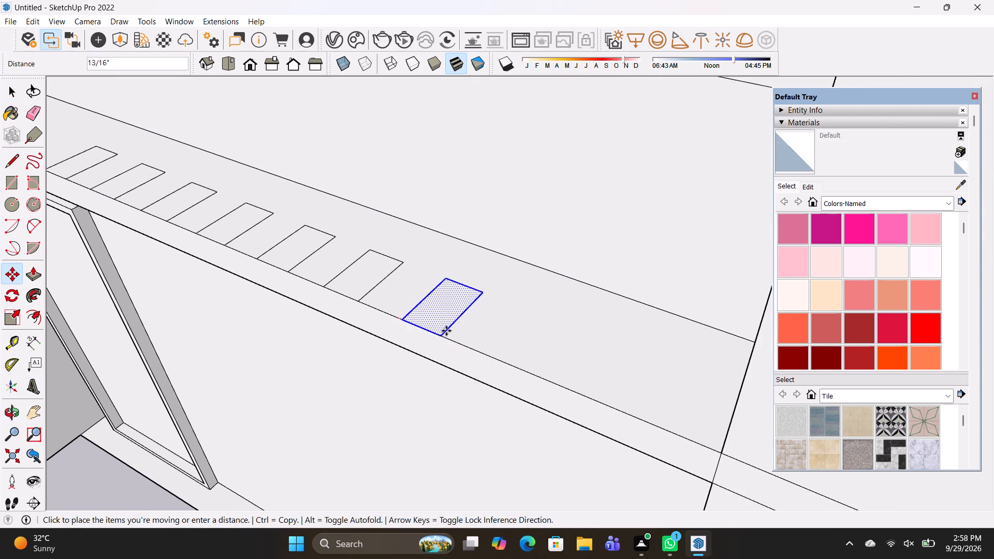
{"action": "left_click", "coordinate": [460, 343]}
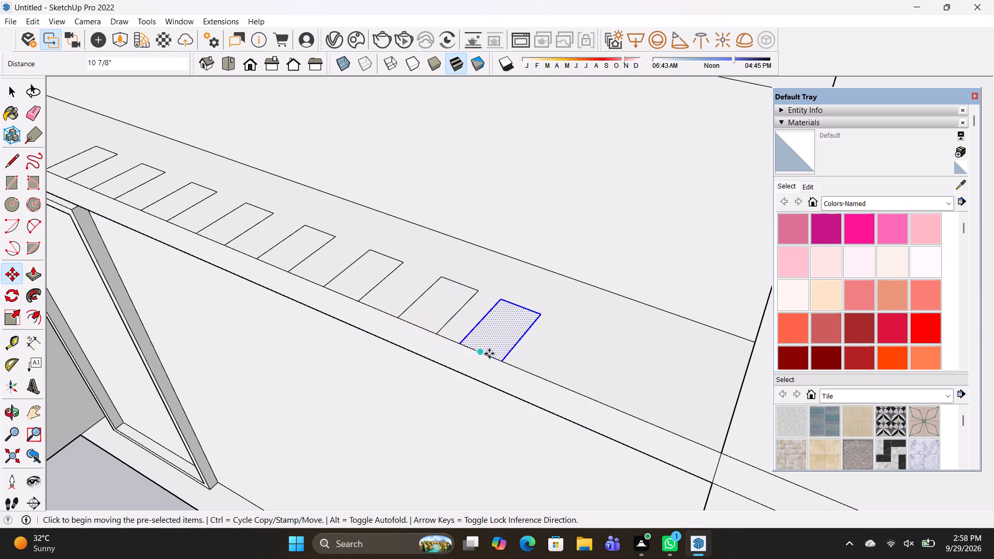
{"action": "type", "text": "*3"}
{"action": "key", "text": "Return"}
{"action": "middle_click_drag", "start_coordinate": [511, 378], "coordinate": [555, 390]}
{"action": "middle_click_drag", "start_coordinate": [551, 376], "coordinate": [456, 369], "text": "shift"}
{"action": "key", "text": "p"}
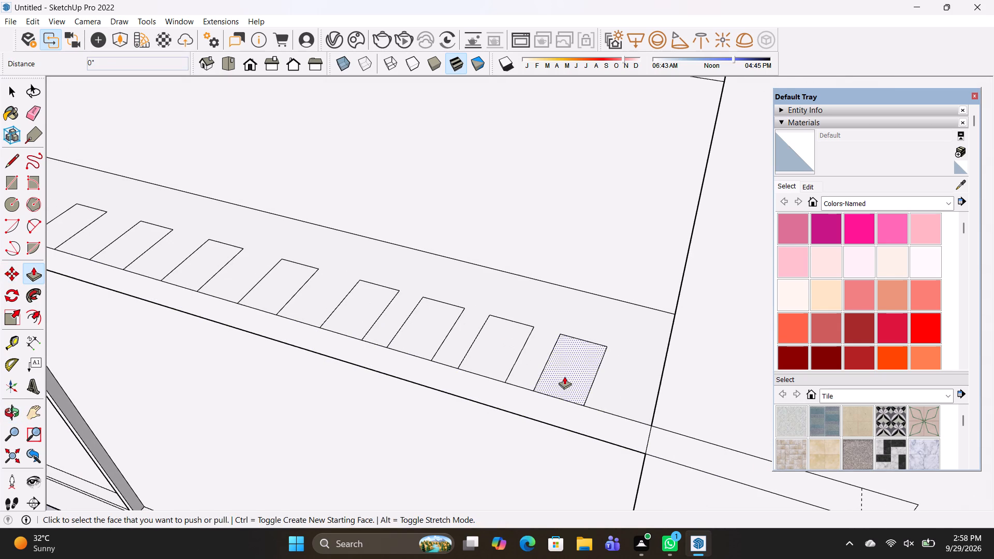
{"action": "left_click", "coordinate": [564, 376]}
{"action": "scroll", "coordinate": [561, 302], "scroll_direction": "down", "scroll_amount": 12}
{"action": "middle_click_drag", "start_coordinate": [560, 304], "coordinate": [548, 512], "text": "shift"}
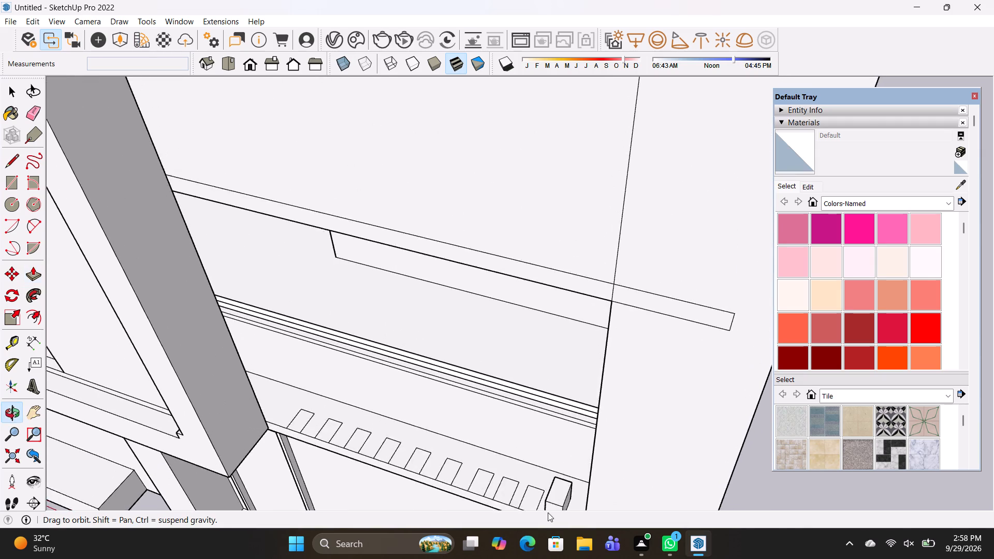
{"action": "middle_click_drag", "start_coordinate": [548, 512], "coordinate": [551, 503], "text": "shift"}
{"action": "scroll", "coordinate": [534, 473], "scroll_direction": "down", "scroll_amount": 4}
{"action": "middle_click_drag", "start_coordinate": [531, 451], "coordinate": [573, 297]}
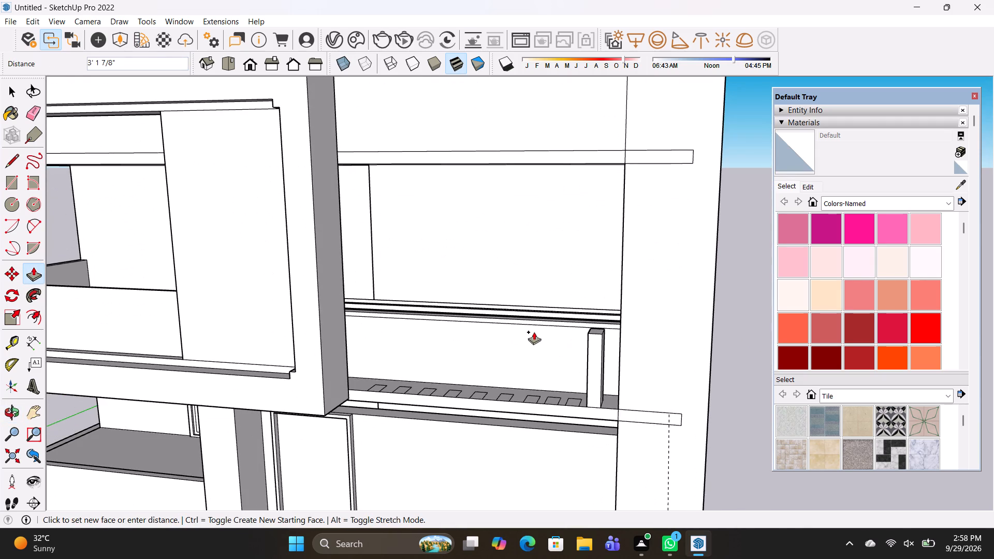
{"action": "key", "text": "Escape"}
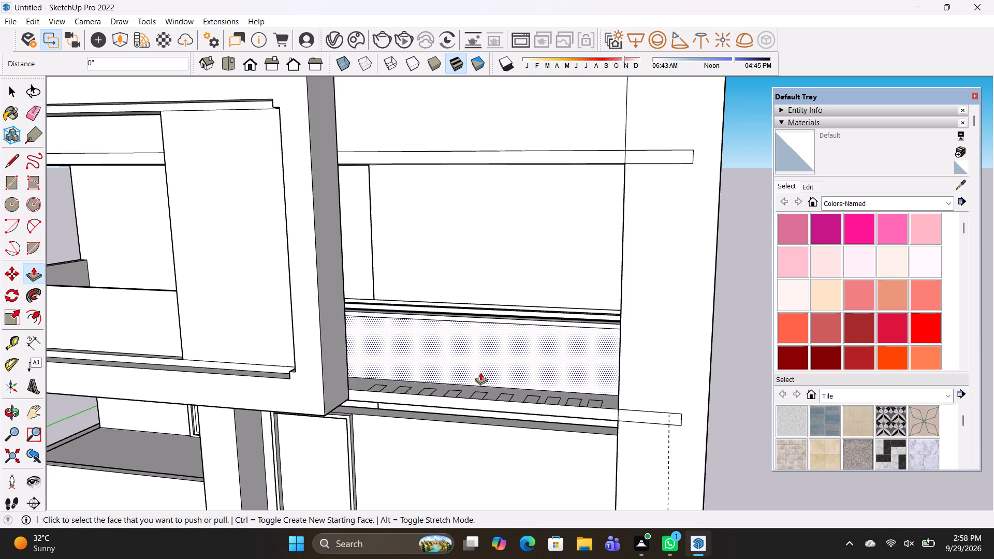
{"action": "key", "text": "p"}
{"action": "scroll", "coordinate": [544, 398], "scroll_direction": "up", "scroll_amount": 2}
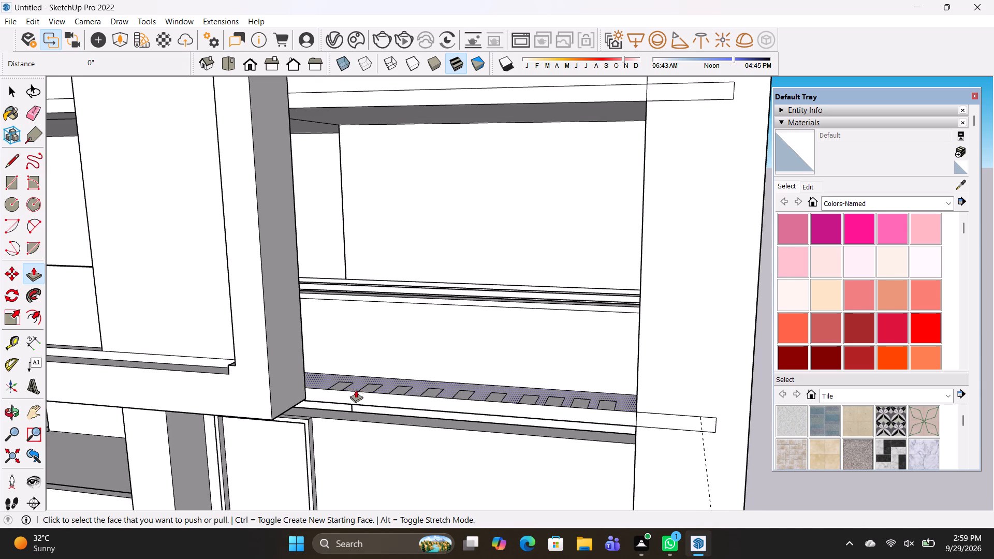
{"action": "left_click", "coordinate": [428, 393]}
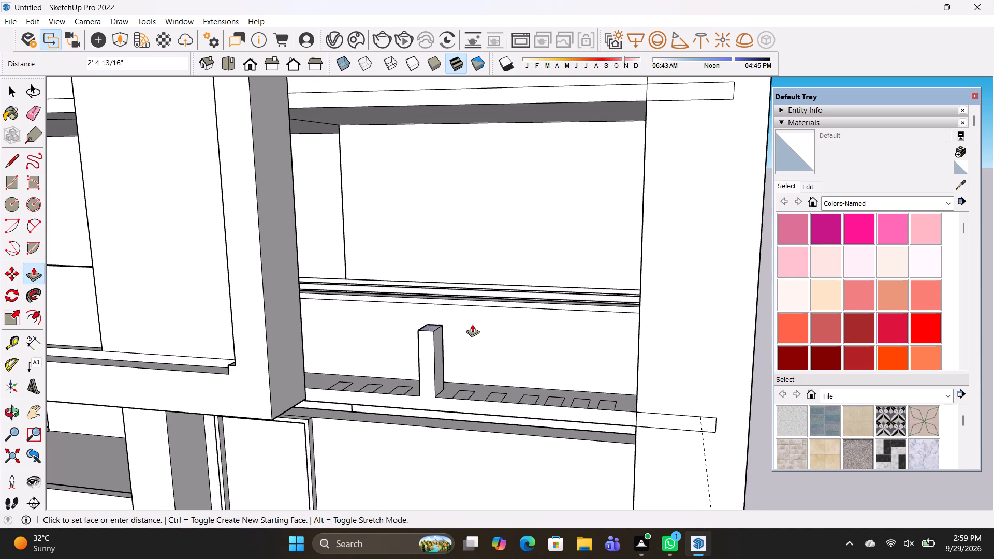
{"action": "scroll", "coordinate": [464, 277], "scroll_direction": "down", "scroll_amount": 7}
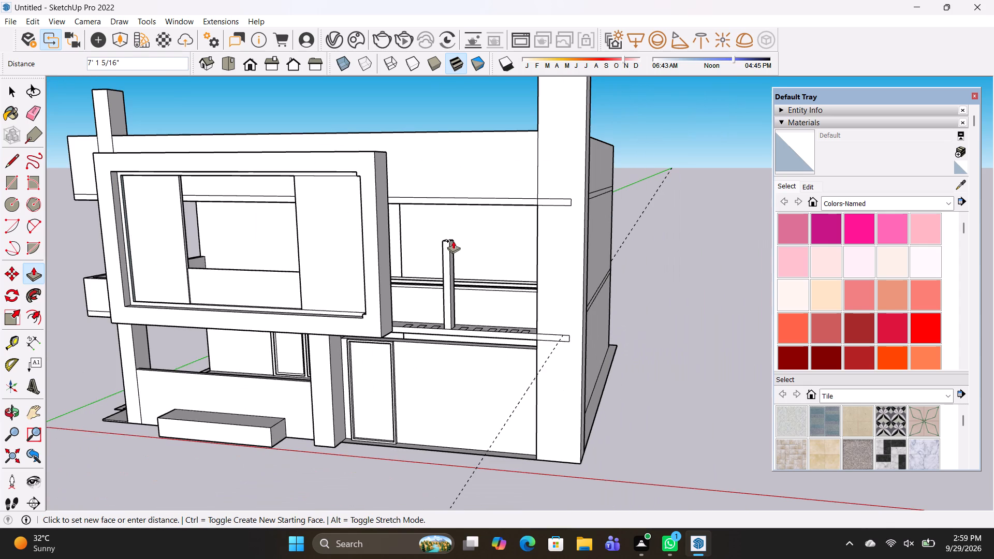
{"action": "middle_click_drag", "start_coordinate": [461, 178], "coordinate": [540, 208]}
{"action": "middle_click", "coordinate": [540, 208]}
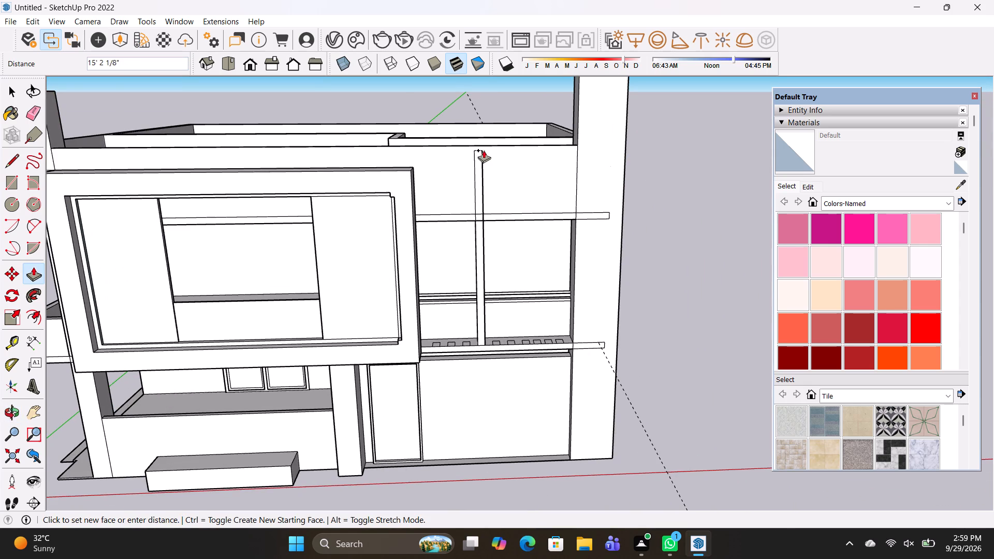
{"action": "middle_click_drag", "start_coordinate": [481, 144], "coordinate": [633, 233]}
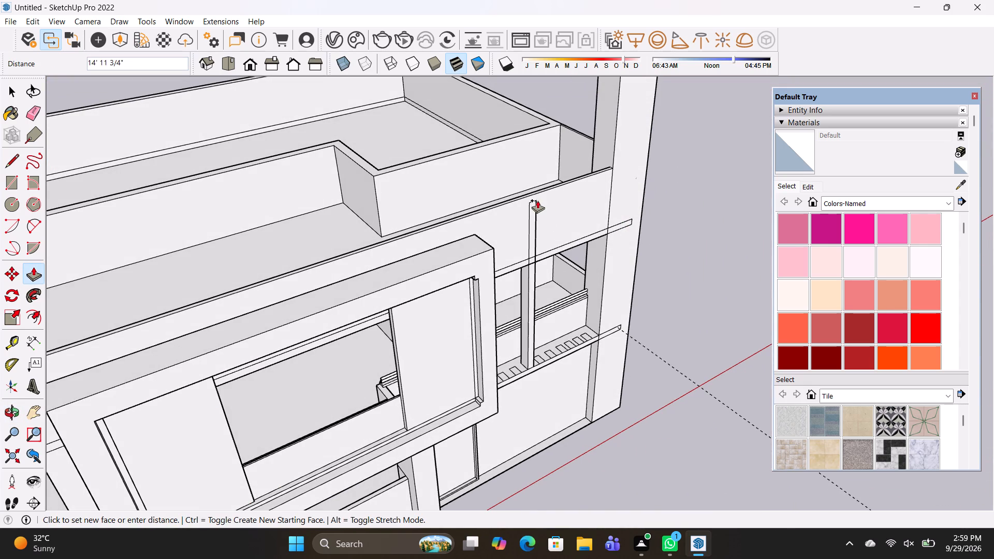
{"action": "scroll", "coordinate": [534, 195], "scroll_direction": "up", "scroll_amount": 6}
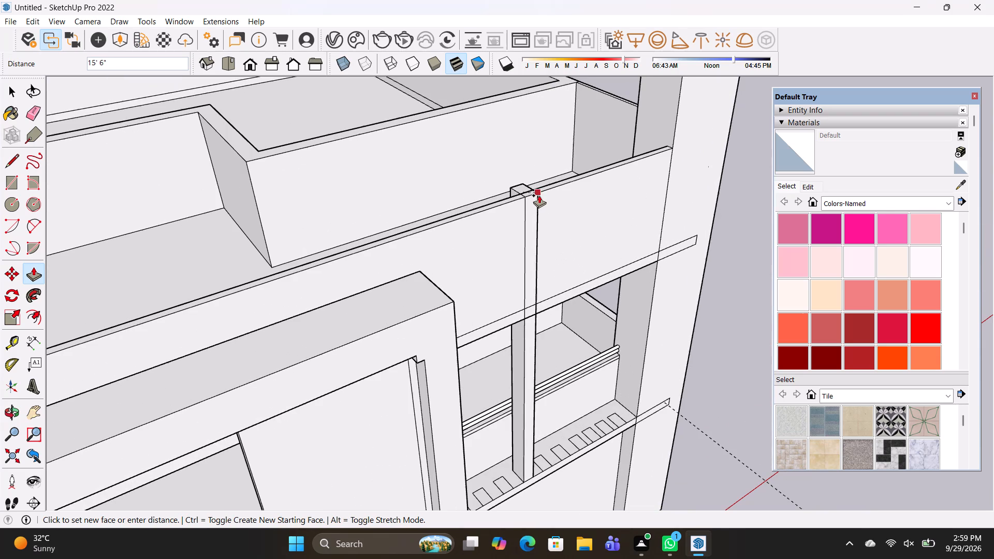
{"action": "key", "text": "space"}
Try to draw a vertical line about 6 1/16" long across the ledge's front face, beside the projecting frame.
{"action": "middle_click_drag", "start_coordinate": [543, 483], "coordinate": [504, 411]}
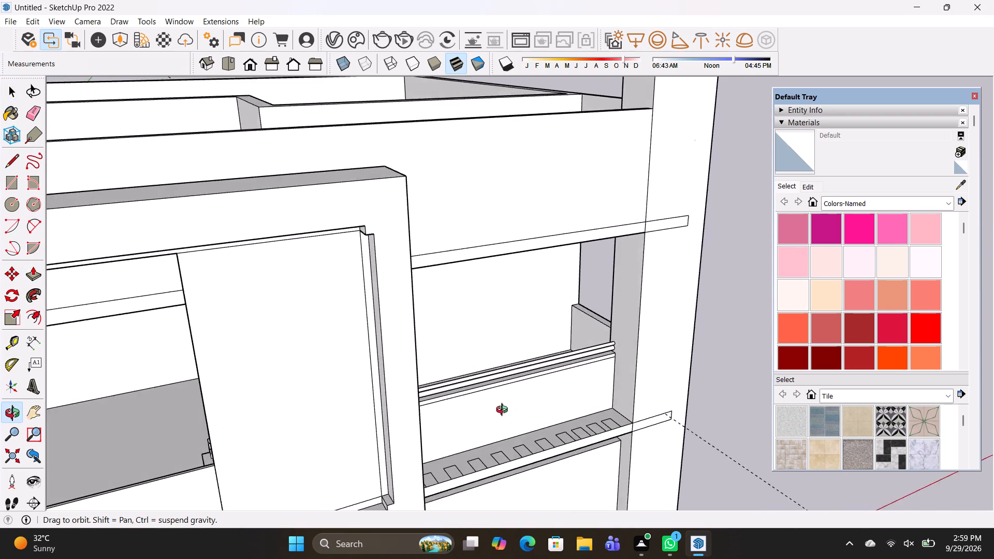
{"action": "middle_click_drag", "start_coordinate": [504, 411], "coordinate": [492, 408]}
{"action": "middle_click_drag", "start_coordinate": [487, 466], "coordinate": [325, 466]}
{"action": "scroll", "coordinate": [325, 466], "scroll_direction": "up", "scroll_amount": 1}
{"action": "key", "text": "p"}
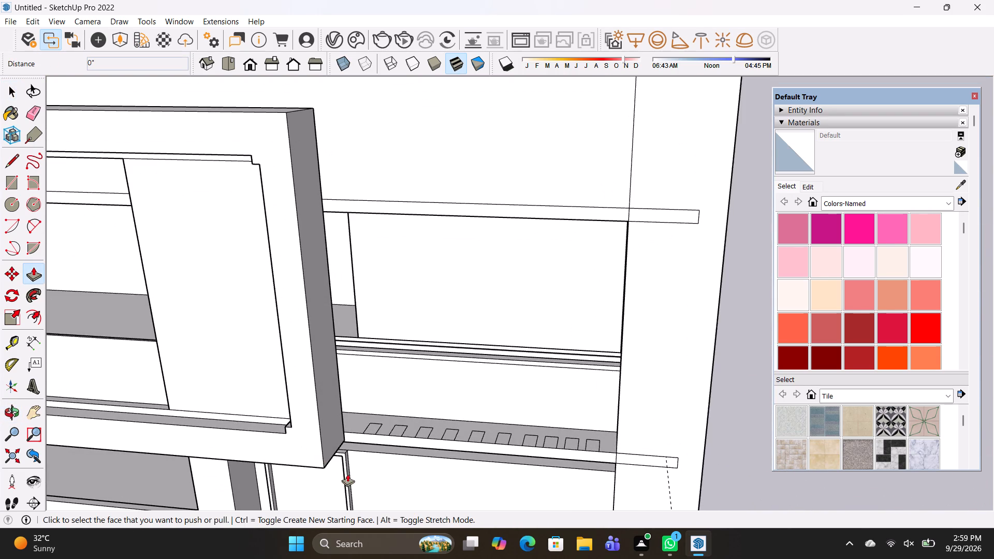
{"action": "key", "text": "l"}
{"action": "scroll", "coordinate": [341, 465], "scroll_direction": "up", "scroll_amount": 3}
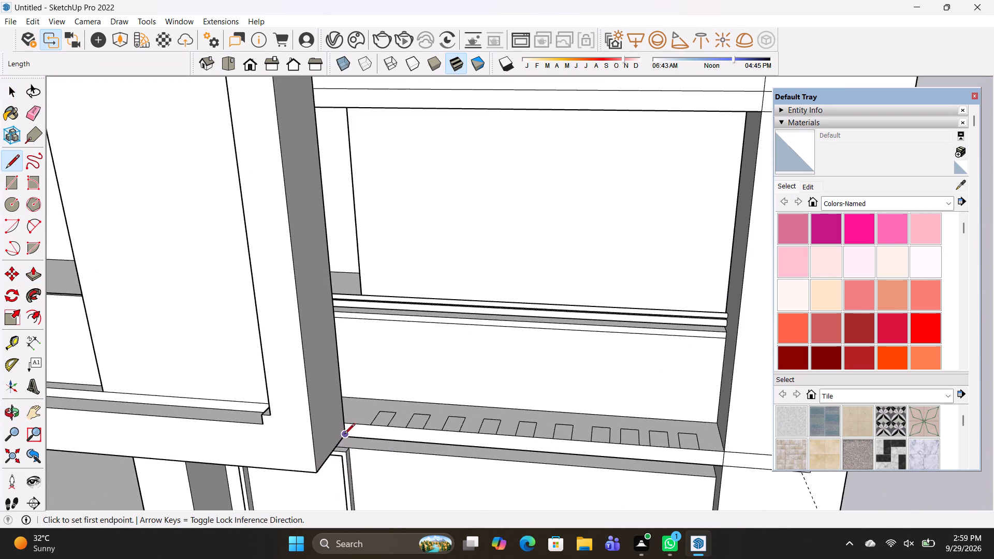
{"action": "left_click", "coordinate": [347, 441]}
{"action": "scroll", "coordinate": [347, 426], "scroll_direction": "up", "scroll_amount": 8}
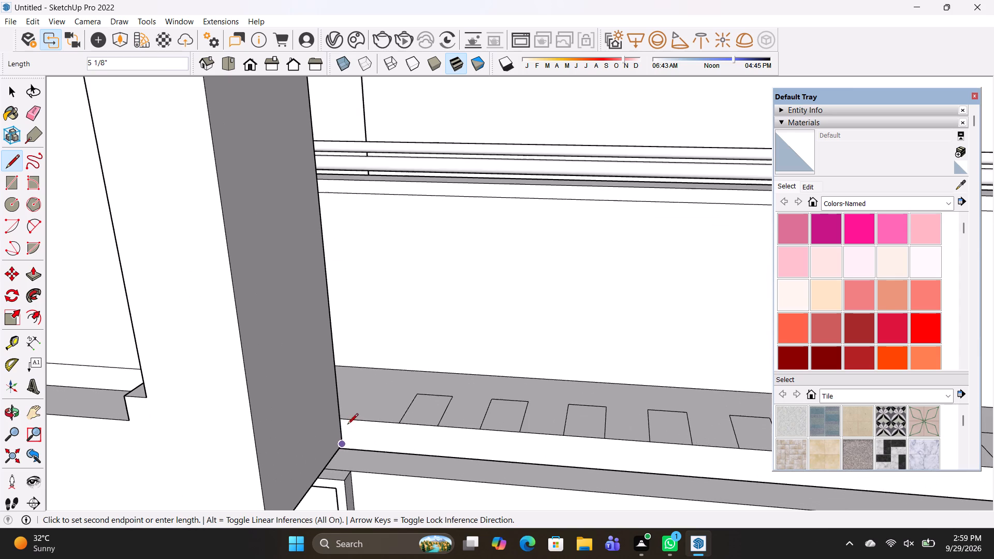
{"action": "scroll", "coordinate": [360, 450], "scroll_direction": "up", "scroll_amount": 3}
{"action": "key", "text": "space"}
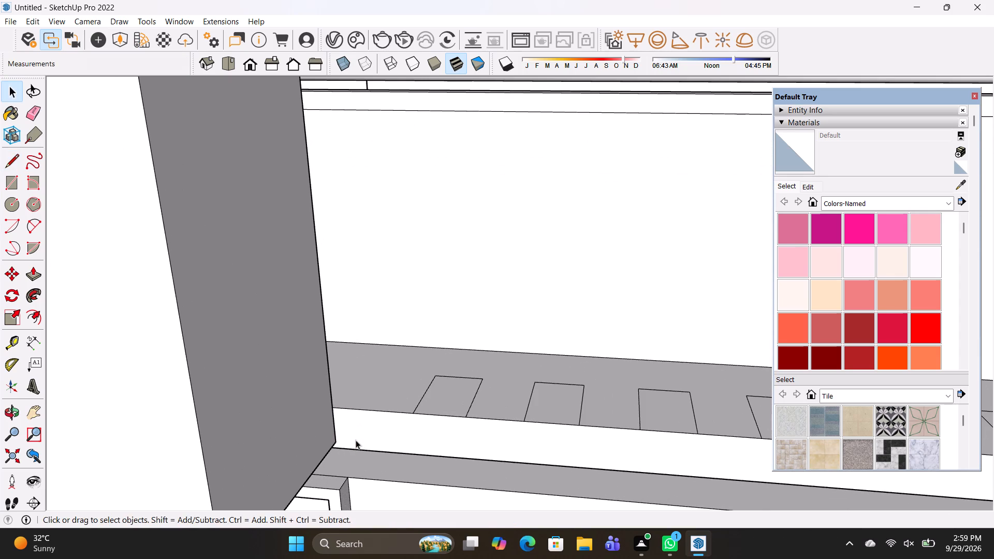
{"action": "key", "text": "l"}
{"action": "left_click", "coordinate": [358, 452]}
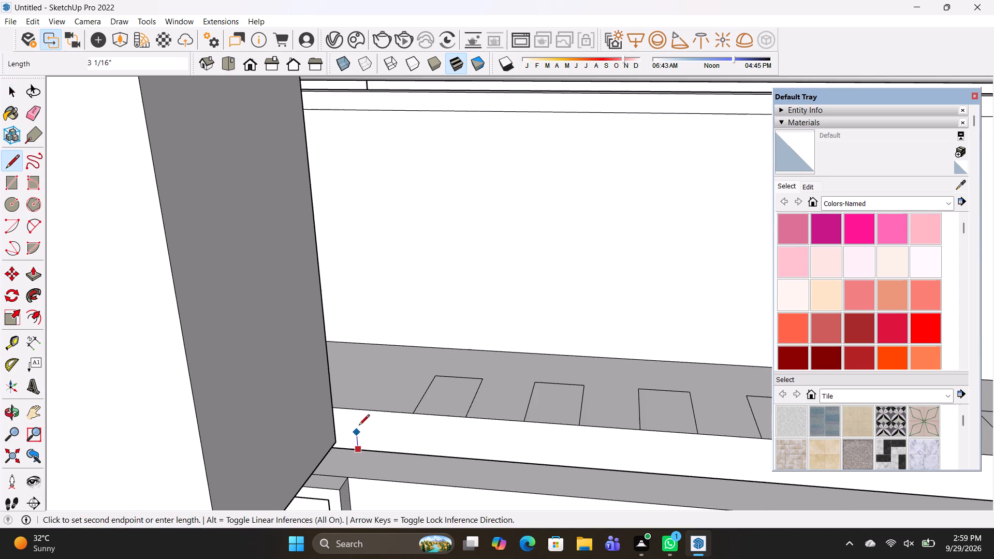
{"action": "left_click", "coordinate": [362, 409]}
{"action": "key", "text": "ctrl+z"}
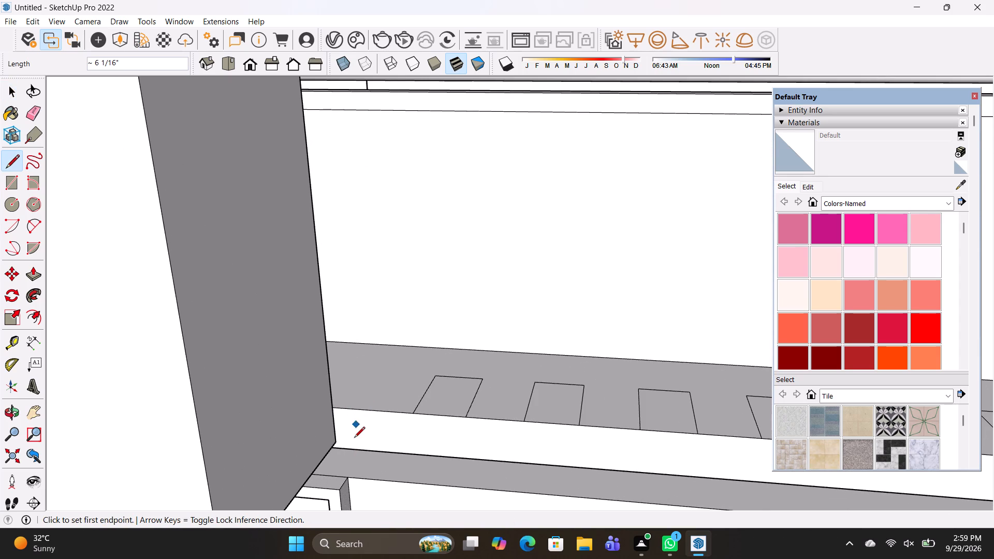
Draw a 6" vertical line across the ledge's front face, just beside the projecting frame's side.
{"action": "left_click", "coordinate": [358, 449]}
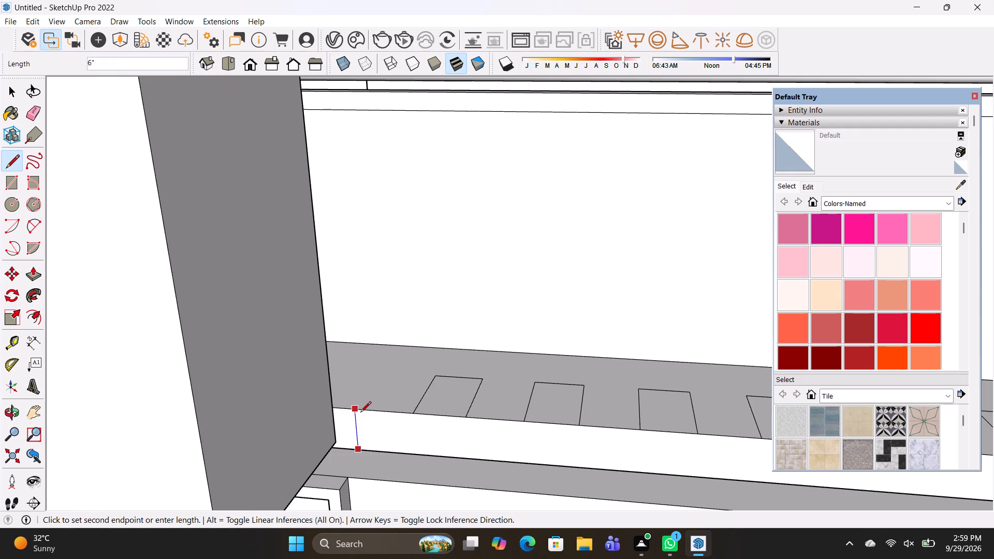
{"action": "left_click", "coordinate": [360, 410]}
Push/Pull the ledge's front face beyond the new line outward 2' 2 3/4".
{"action": "key", "text": "p"}
{"action": "left_click", "coordinate": [383, 432]}
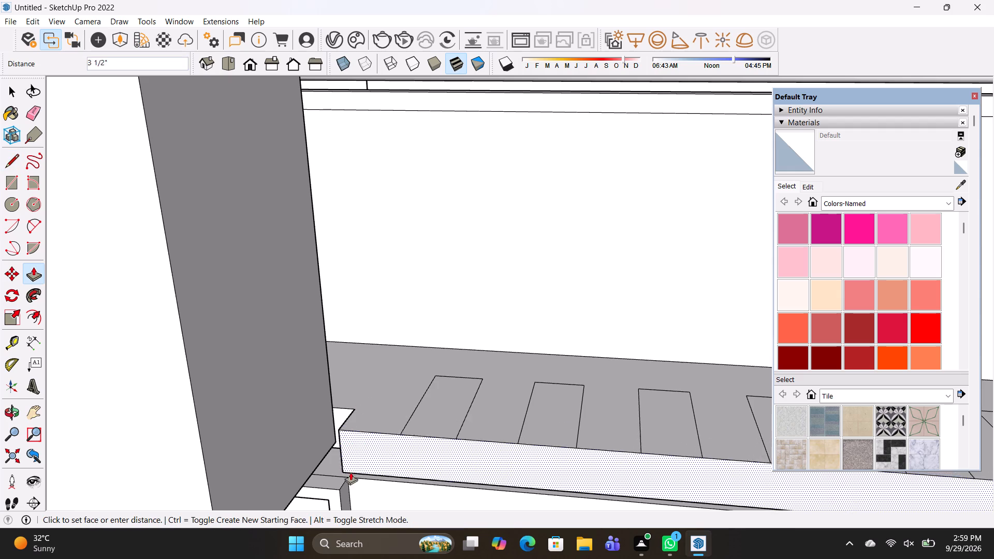
{"action": "scroll", "coordinate": [342, 482], "scroll_direction": "down", "scroll_amount": 16}
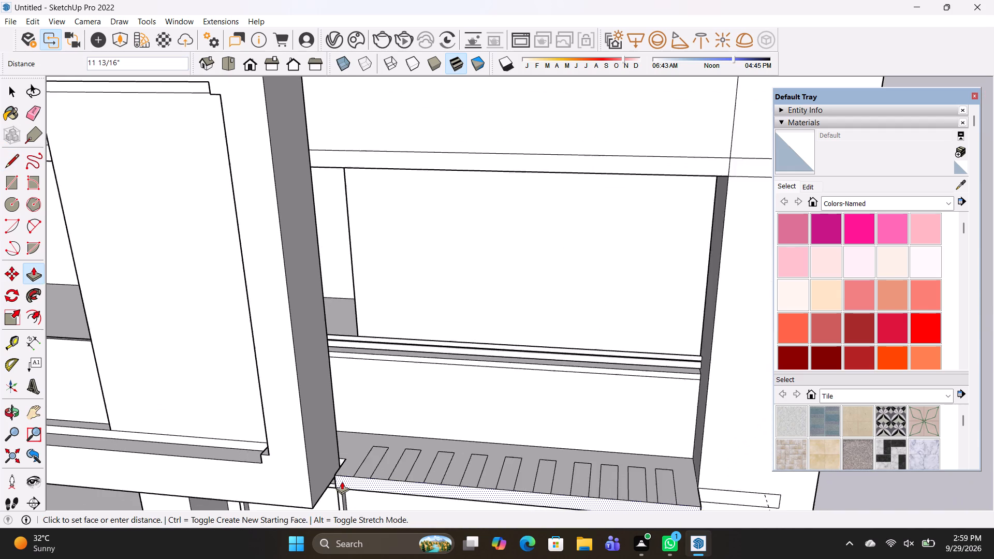
{"action": "middle_click_drag", "start_coordinate": [342, 479], "coordinate": [288, 317], "text": "shift"}
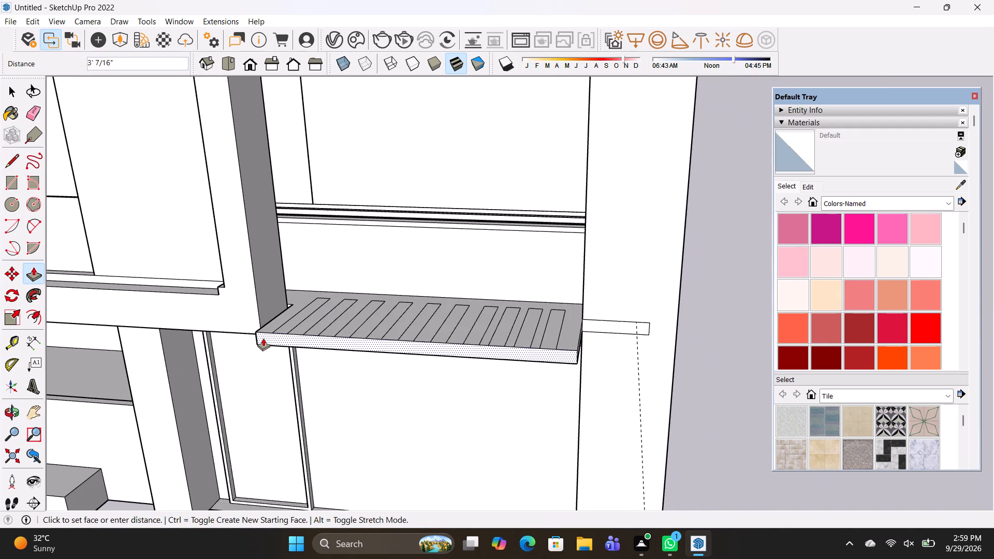
{"action": "left_click", "coordinate": [259, 318]}
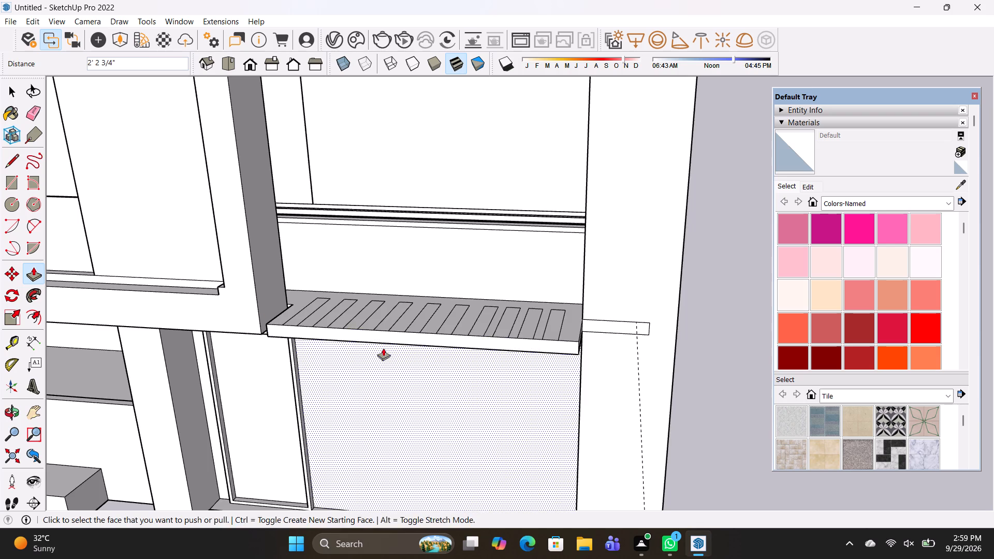
Draw a line about 4' 1 13/16" long across the fourth to seventh slat strips, parallel to the ledge's front edge.
{"action": "middle_click_drag", "start_coordinate": [384, 348], "coordinate": [267, 441]}
{"action": "middle_click", "coordinate": [269, 439]}
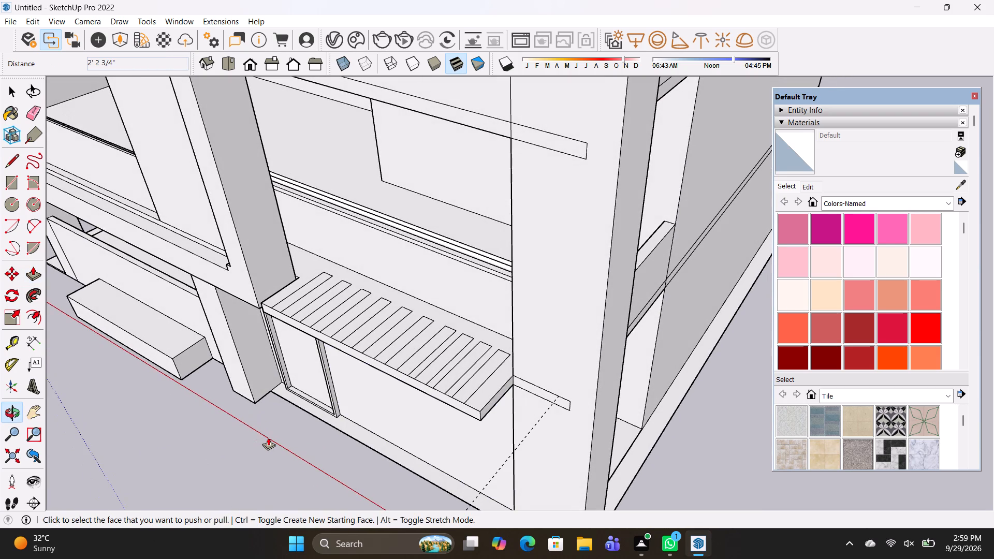
{"action": "key", "text": "space"}
{"action": "scroll", "coordinate": [376, 349], "scroll_direction": "up", "scroll_amount": 7}
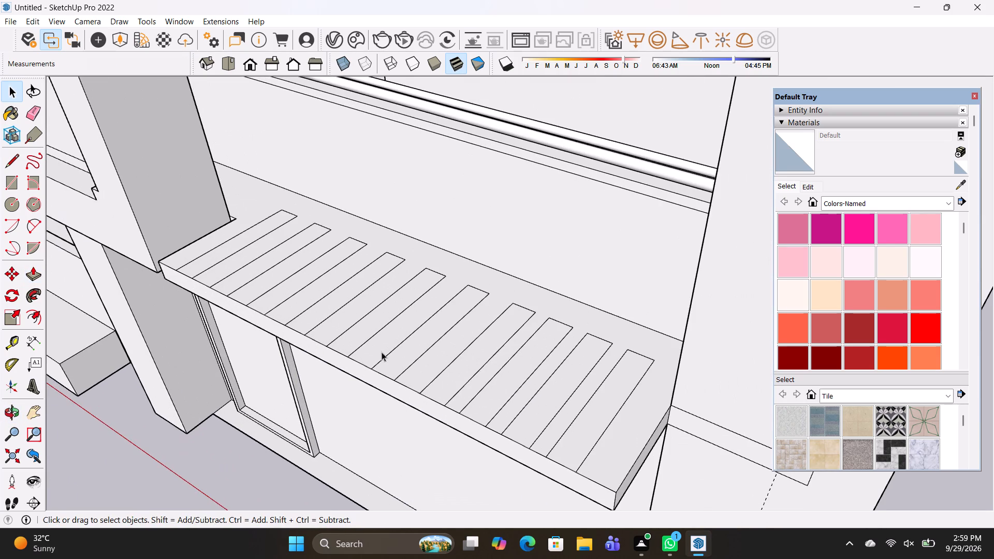
{"action": "key", "text": "l"}
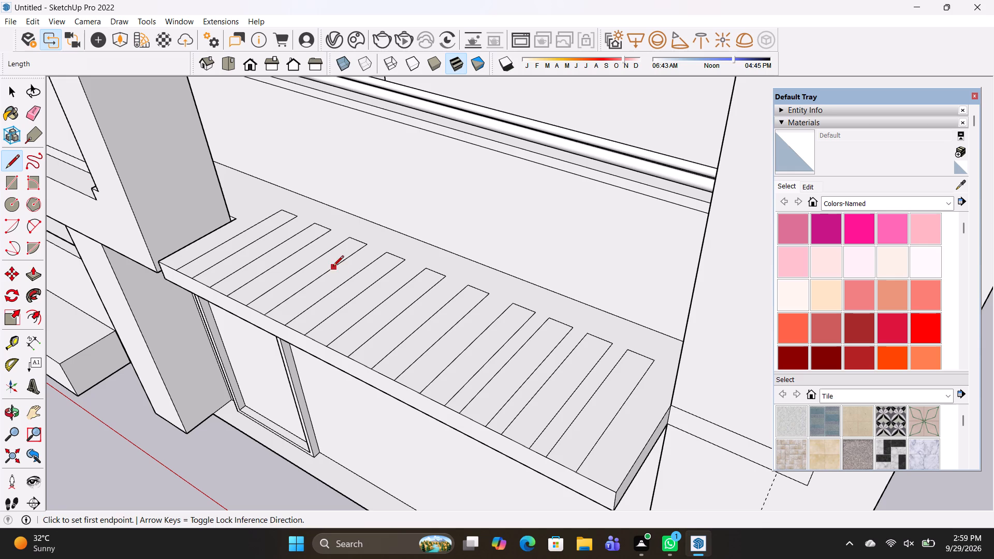
{"action": "left_click", "coordinate": [309, 309]}
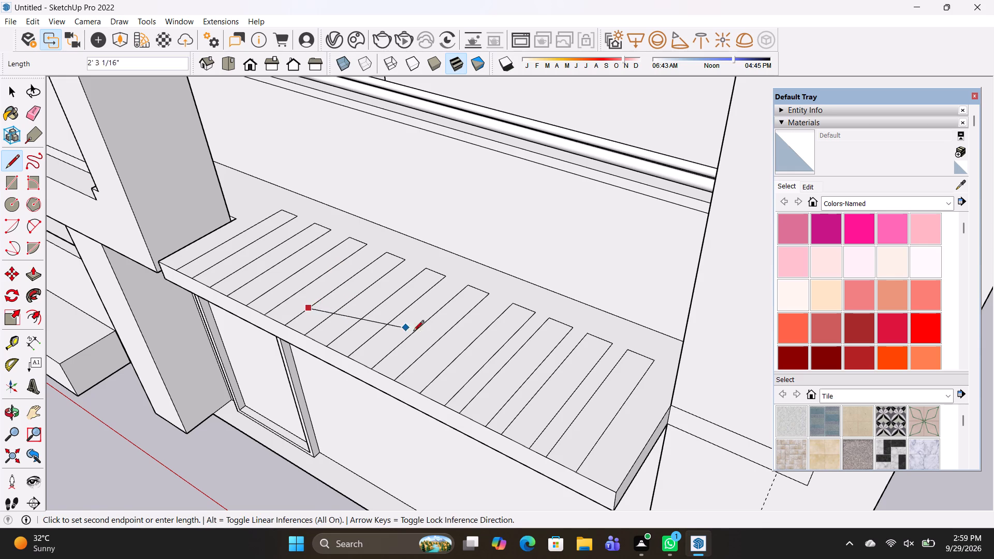
{"action": "left_click", "coordinate": [465, 385]}
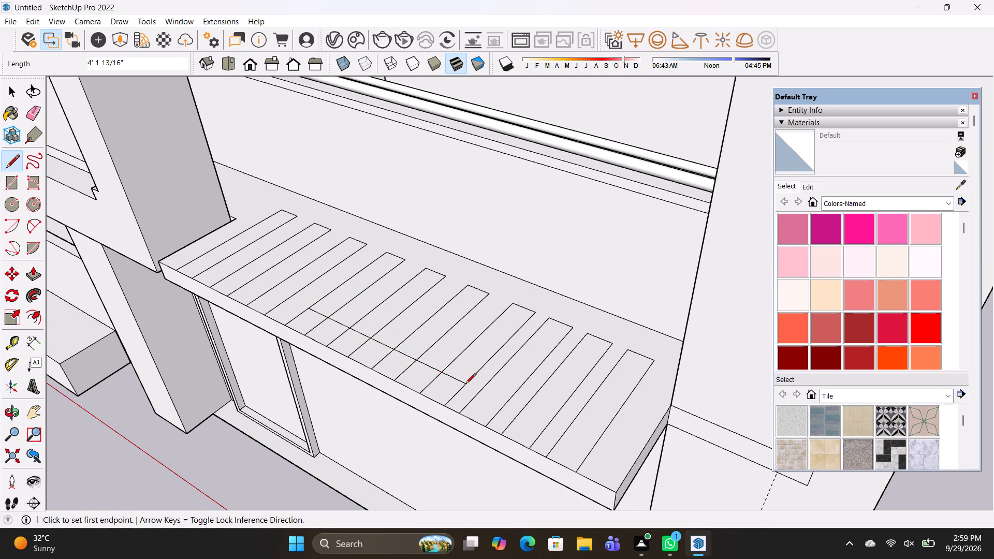
Erase the slat strip outlines on the ledge, keeping only the short pieces between the new line and the front edge.
{"action": "key", "text": "space"}
{"action": "type", "text": "E"}
{"action": "left_click_drag", "start_coordinate": [486, 365], "coordinate": [407, 315]}
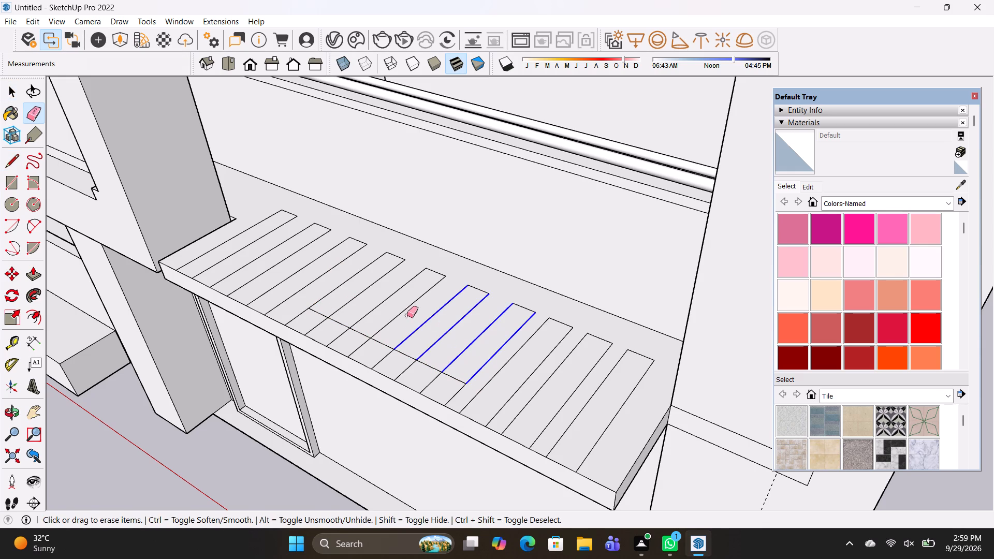
{"action": "left_click_drag", "start_coordinate": [407, 315], "coordinate": [243, 231]}
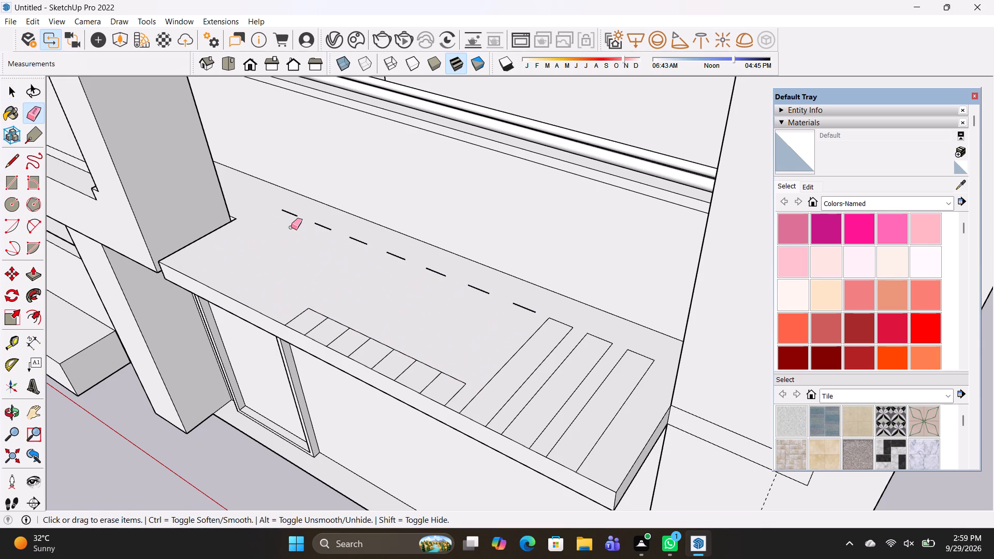
{"action": "left_click_drag", "start_coordinate": [298, 209], "coordinate": [285, 216]}
{"action": "left_click_drag", "start_coordinate": [320, 220], "coordinate": [333, 234]}
{"action": "left_click_drag", "start_coordinate": [356, 238], "coordinate": [363, 245]}
{"action": "left_click_drag", "start_coordinate": [392, 257], "coordinate": [414, 259]}
{"action": "left_click_drag", "start_coordinate": [416, 267], "coordinate": [524, 332]}
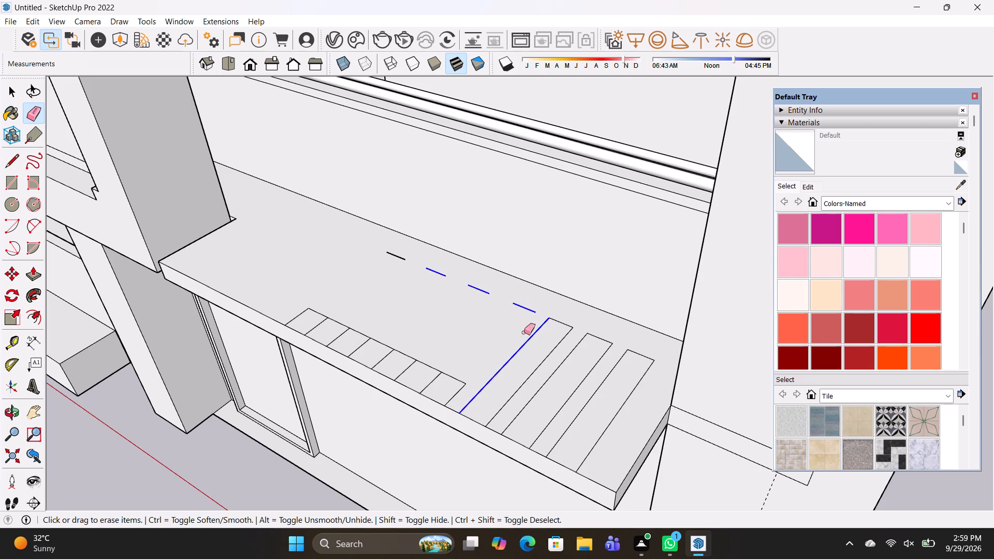
{"action": "left_click_drag", "start_coordinate": [524, 332], "coordinate": [596, 339]}
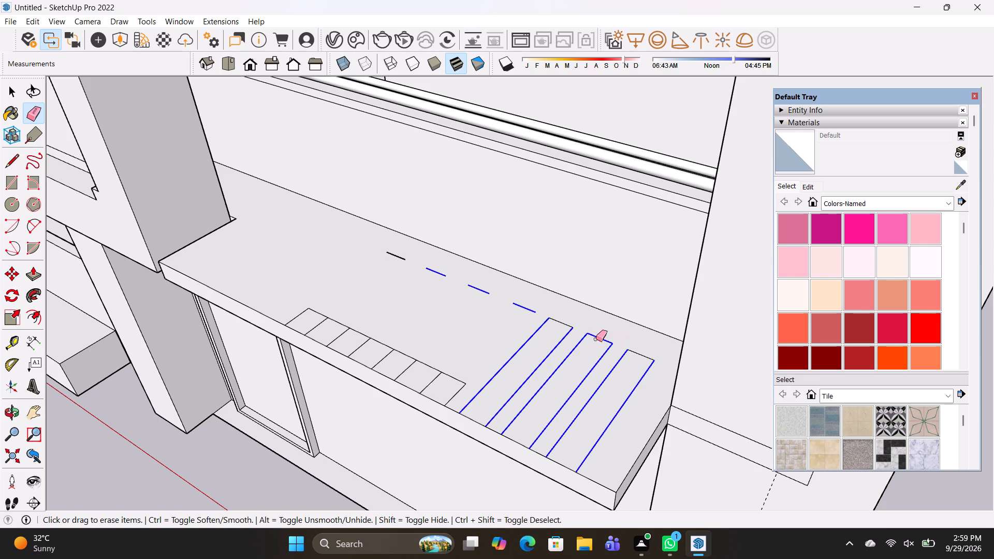
{"action": "left_click_drag", "start_coordinate": [596, 339], "coordinate": [392, 255]}
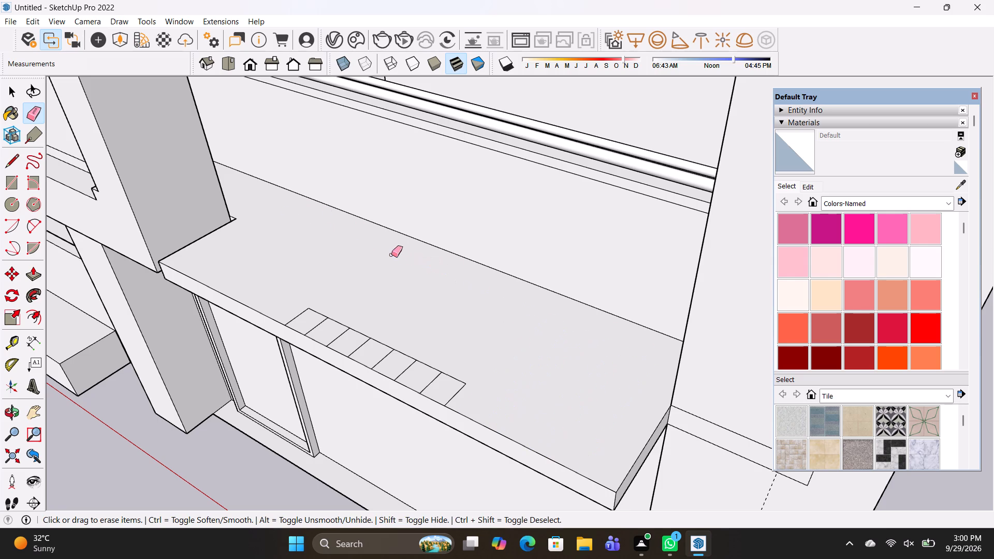
Erase the line segments bridging the gaps between the short pieces, leaving four separate small rectangles.
{"action": "left_click_drag", "start_coordinate": [337, 326], "coordinate": [363, 300]}
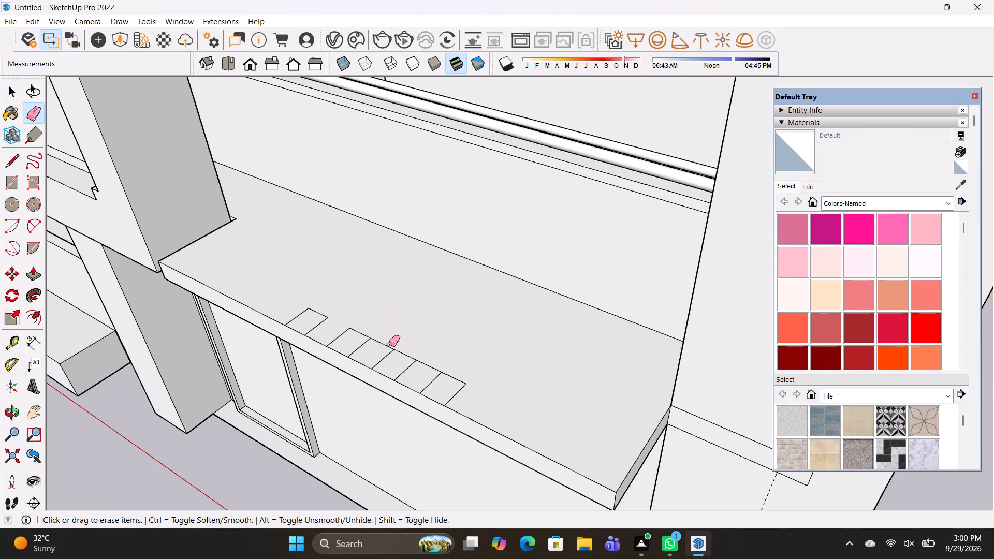
{"action": "left_click_drag", "start_coordinate": [384, 346], "coordinate": [403, 326]}
{"action": "left_click_drag", "start_coordinate": [422, 364], "coordinate": [432, 352]}
{"action": "left_click_drag", "start_coordinate": [389, 343], "coordinate": [375, 346]}
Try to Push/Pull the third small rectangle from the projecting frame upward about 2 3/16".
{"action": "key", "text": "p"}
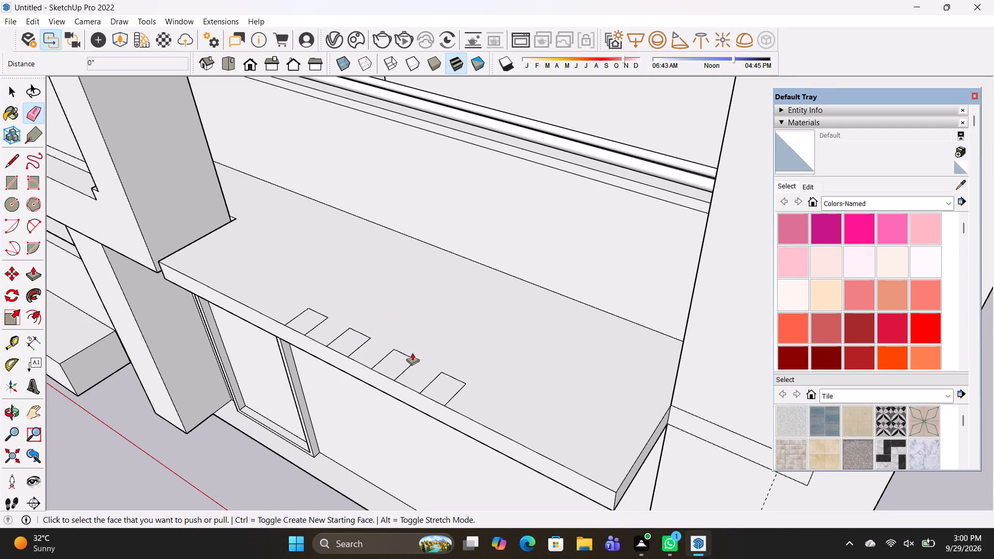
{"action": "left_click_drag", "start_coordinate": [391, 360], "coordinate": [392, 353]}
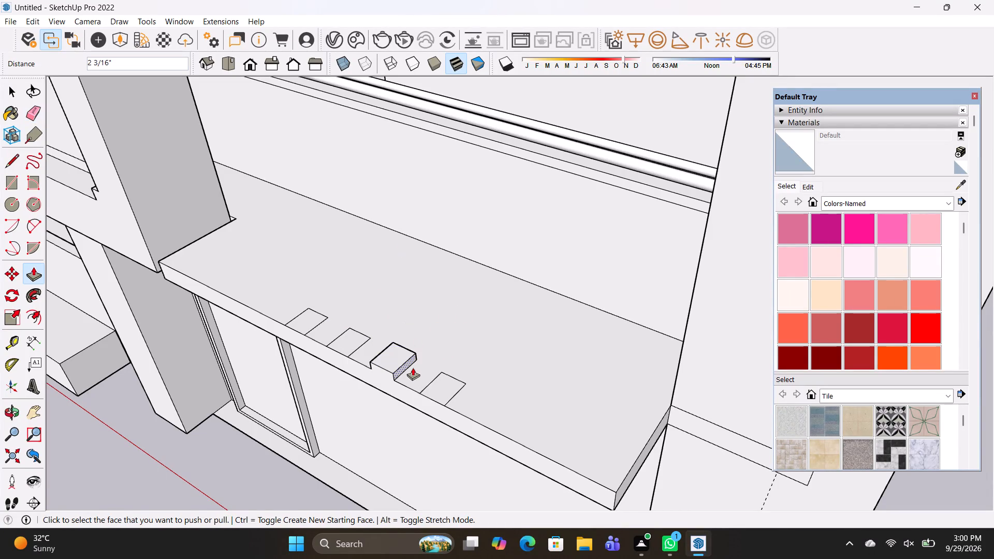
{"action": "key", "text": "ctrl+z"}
Push/Pull the third small rectangle from the projecting frame upward 15' 6" as a tall vertical slat.
{"action": "left_click", "coordinate": [392, 360]}
{"action": "scroll", "coordinate": [415, 299], "scroll_direction": "down", "scroll_amount": 5}
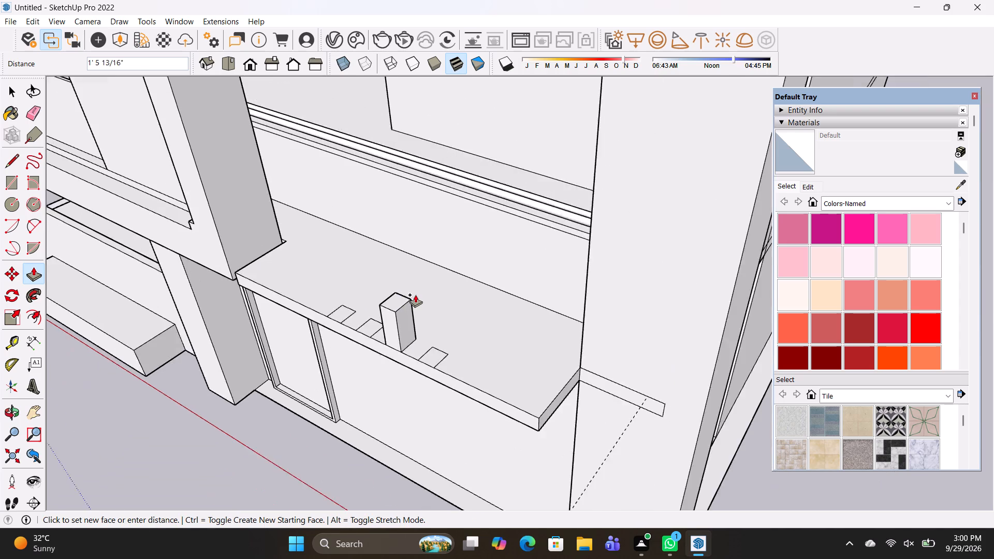
{"action": "scroll", "coordinate": [415, 295], "scroll_direction": "down", "scroll_amount": 2}
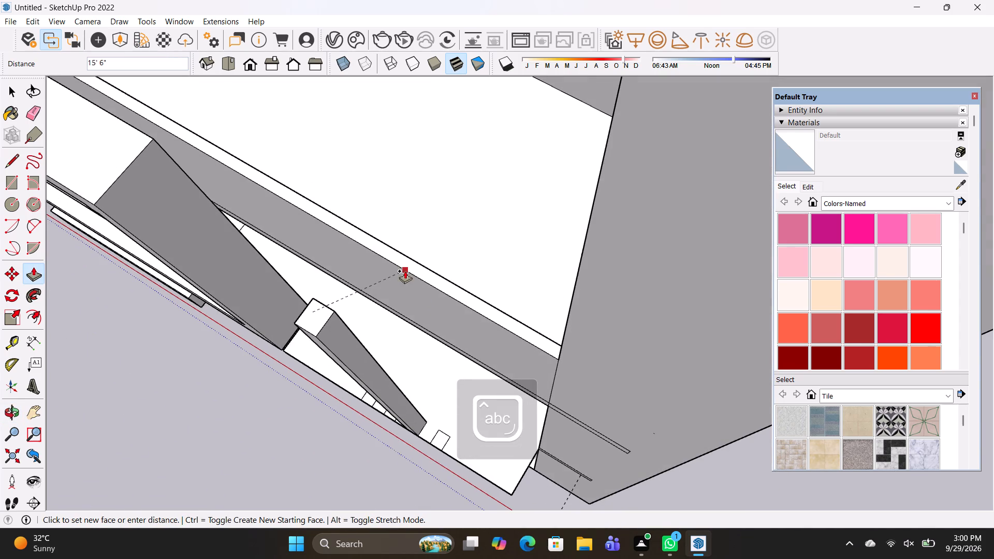
{"action": "left_click", "coordinate": [405, 271]}
Push/Pull the remaining three small rectangles on the ledge upward 15' 6" to match the first vertical slat.
{"action": "middle_click_drag", "start_coordinate": [450, 374], "coordinate": [478, 215]}
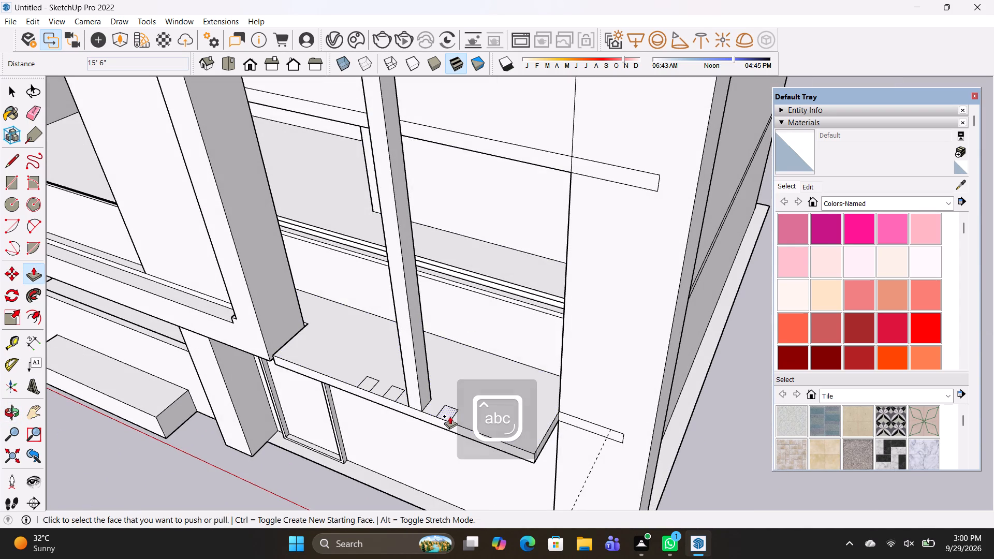
{"action": "left_click", "coordinate": [449, 416]}
{"action": "key", "text": "ctrl+z"}
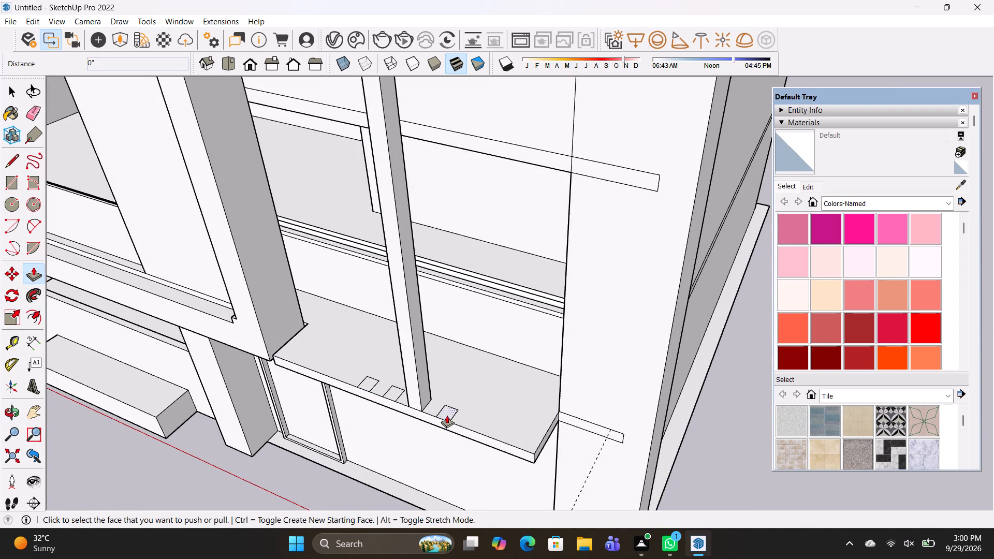
{"action": "left_click", "coordinate": [447, 415]}
{"action": "scroll", "coordinate": [448, 335], "scroll_direction": "down", "scroll_amount": 5}
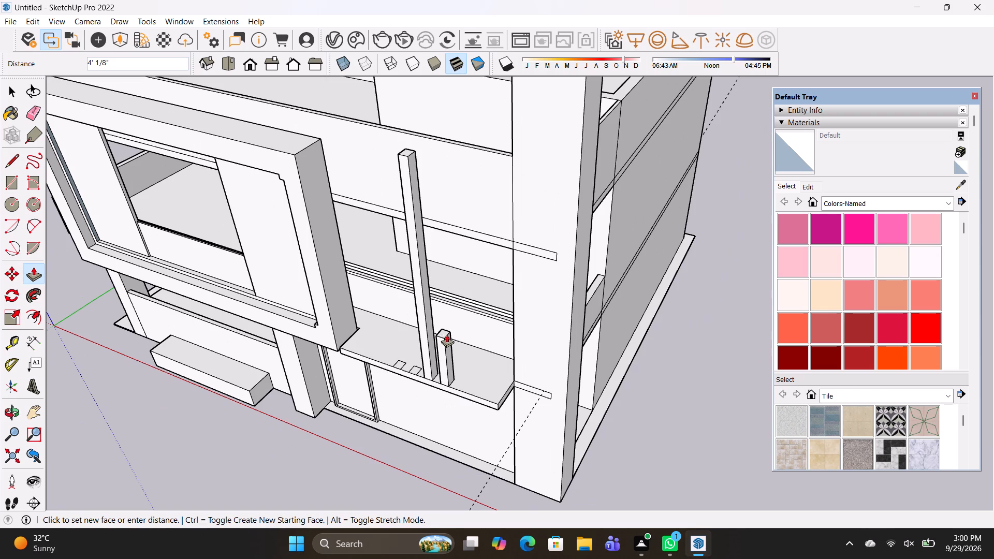
{"action": "left_click", "coordinate": [399, 154]}
{"action": "left_click", "coordinate": [415, 371]}
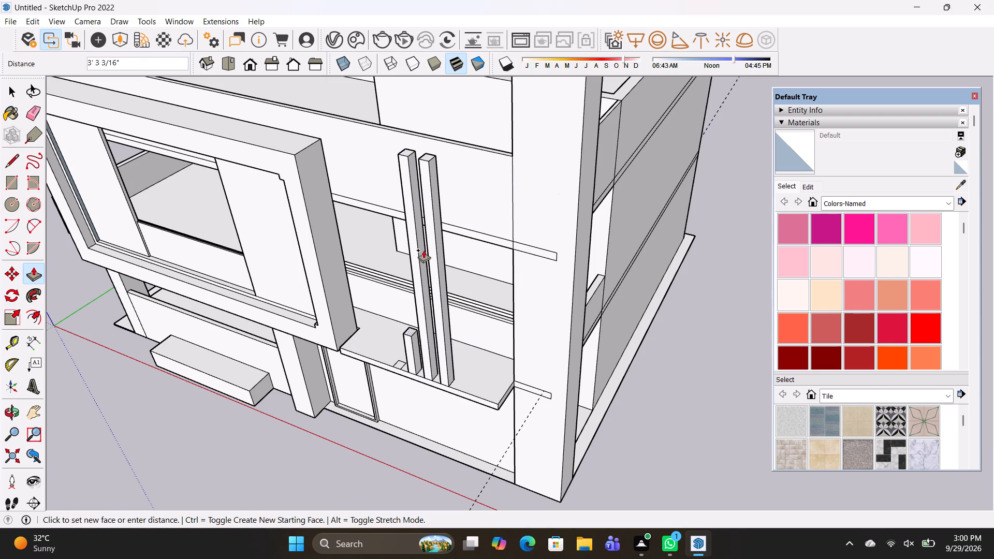
{"action": "left_click", "coordinate": [405, 157]}
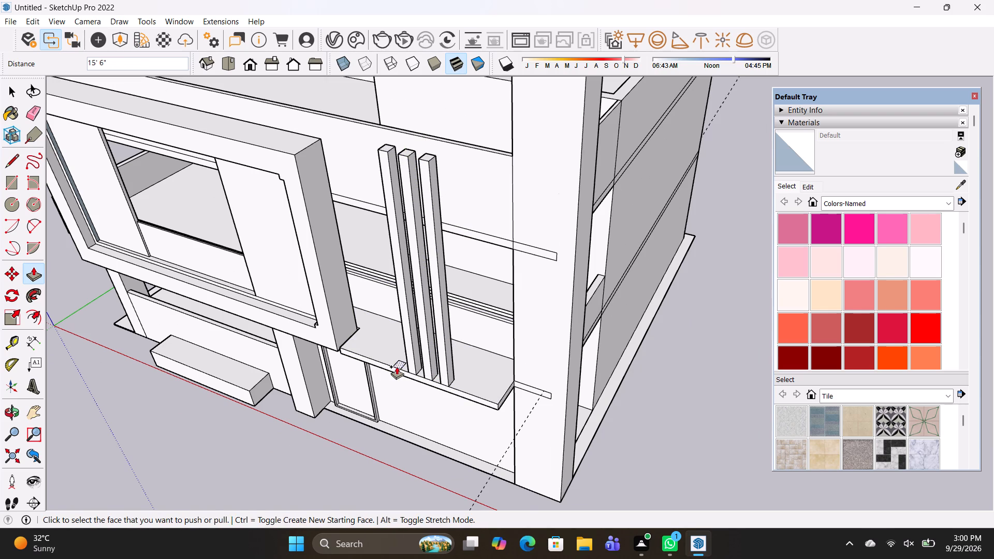
{"action": "left_click", "coordinate": [397, 366]}
{"action": "left_click", "coordinate": [390, 150]}
{"action": "middle_click_drag", "start_coordinate": [401, 323], "coordinate": [525, 313]}
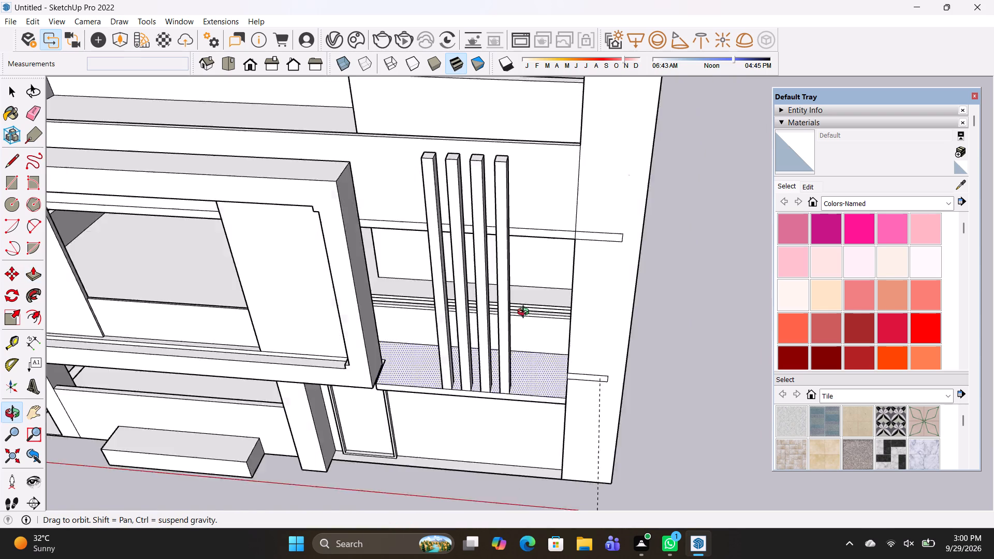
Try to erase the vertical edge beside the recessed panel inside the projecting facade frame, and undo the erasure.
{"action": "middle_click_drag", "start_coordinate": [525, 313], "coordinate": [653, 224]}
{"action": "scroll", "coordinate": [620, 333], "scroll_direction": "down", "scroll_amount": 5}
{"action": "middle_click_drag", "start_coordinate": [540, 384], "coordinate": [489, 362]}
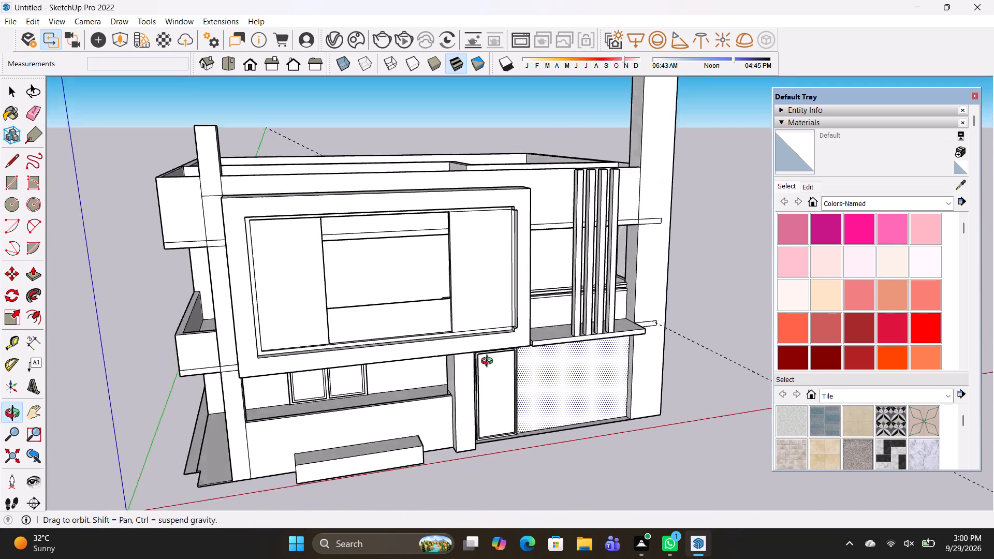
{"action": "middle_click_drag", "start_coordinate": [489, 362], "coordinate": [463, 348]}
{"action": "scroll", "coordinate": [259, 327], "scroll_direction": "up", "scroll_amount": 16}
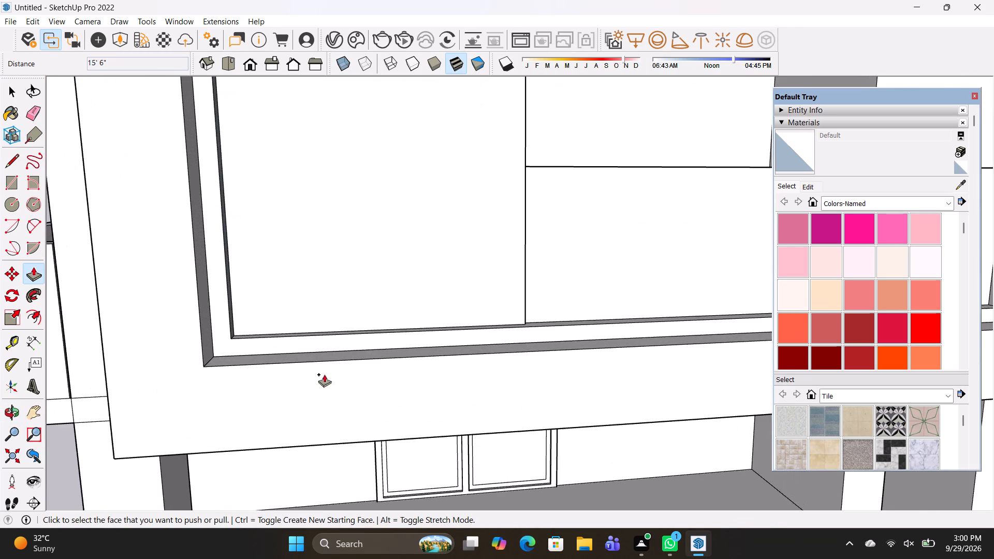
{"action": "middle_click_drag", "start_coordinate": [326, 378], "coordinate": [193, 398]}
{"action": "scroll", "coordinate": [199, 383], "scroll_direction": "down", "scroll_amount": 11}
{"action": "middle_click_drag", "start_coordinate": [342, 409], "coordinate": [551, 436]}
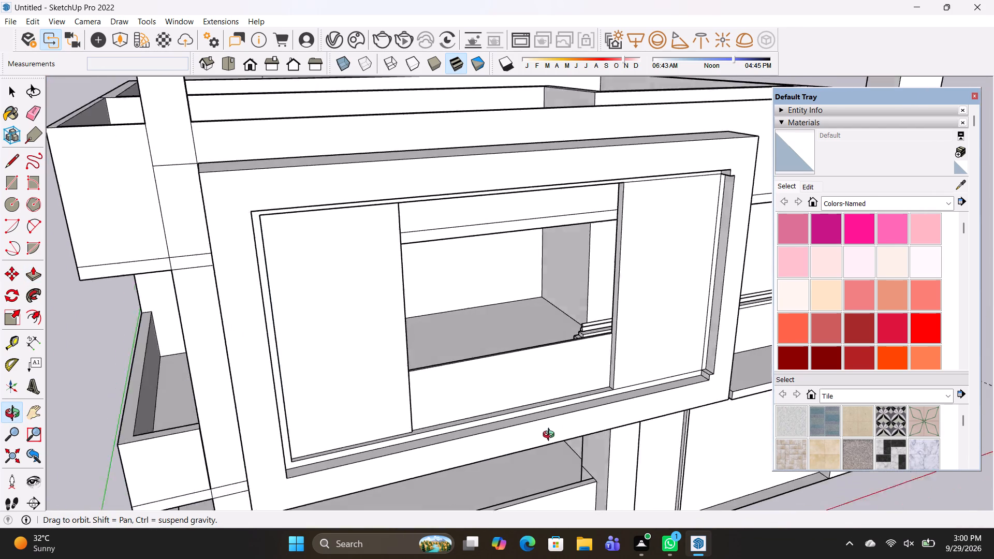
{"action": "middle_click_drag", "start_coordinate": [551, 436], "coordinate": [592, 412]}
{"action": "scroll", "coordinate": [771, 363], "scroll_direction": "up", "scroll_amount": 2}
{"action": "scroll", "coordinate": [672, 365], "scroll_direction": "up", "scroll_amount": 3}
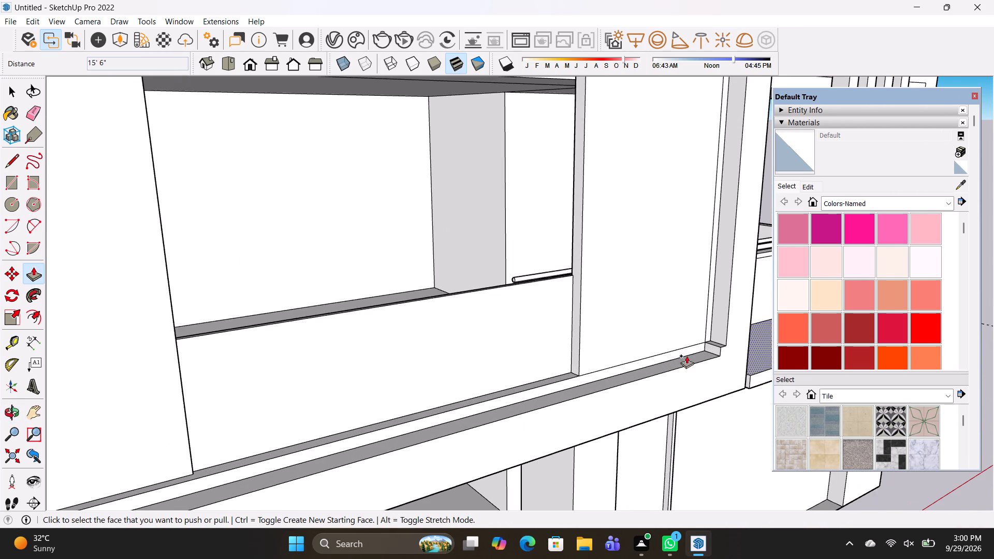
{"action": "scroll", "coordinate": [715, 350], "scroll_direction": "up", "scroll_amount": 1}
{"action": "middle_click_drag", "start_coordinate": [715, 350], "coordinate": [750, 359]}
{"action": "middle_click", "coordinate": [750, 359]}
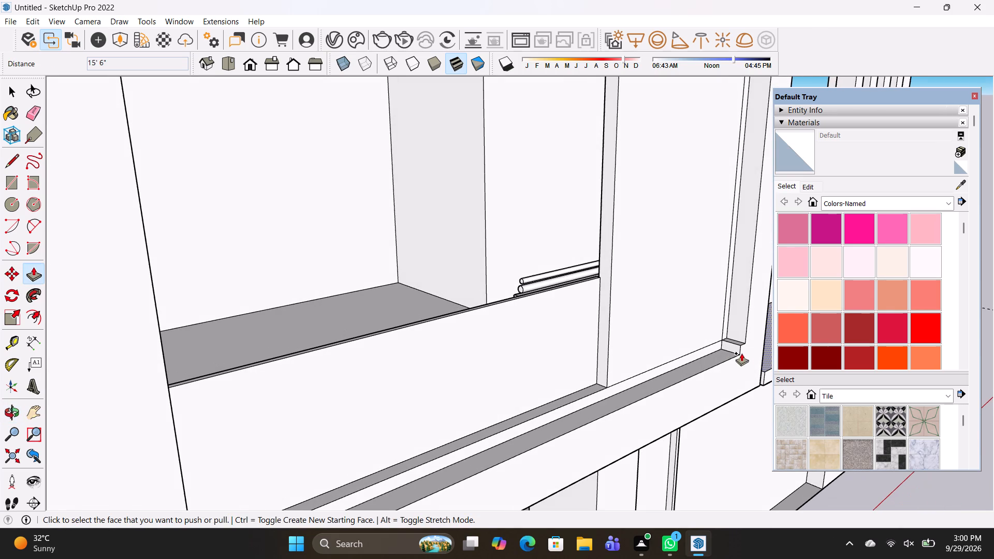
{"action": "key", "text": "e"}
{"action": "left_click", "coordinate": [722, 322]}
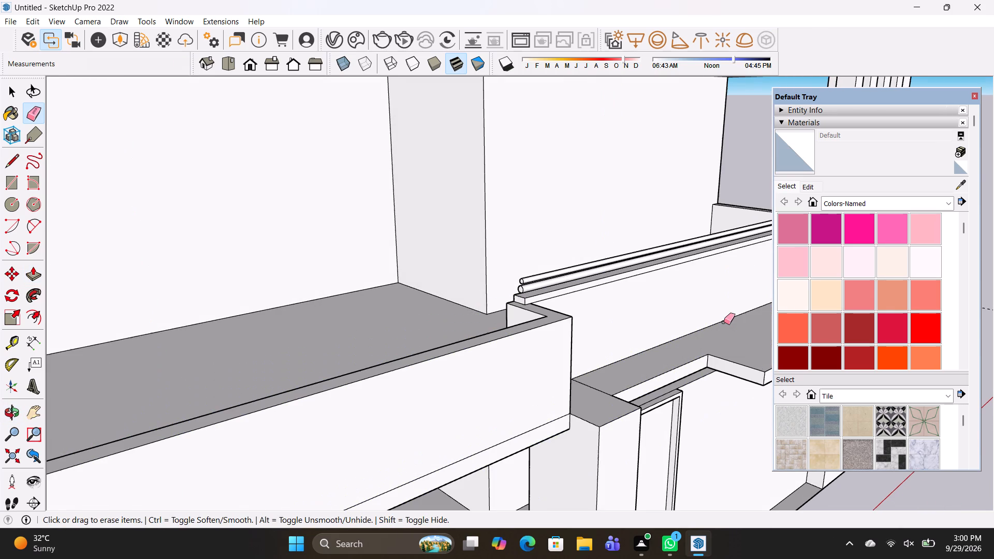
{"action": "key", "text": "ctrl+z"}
Push/Pull the tops of all four vertical slats down 1' 6" to align with the projecting frame's top edge.
{"action": "scroll", "coordinate": [718, 358], "scroll_direction": "down", "scroll_amount": 3}
{"action": "middle_click_drag", "start_coordinate": [714, 376], "coordinate": [651, 379]}
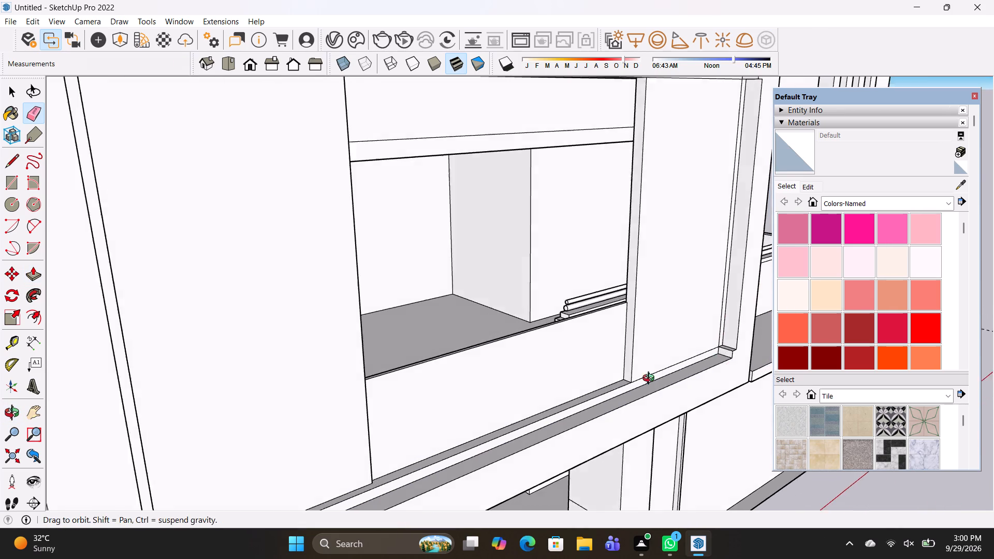
{"action": "middle_click_drag", "start_coordinate": [651, 379], "coordinate": [587, 369]}
{"action": "scroll", "coordinate": [583, 366], "scroll_direction": "down", "scroll_amount": 9}
{"action": "middle_click_drag", "start_coordinate": [643, 380], "coordinate": [521, 405], "text": "shift"}
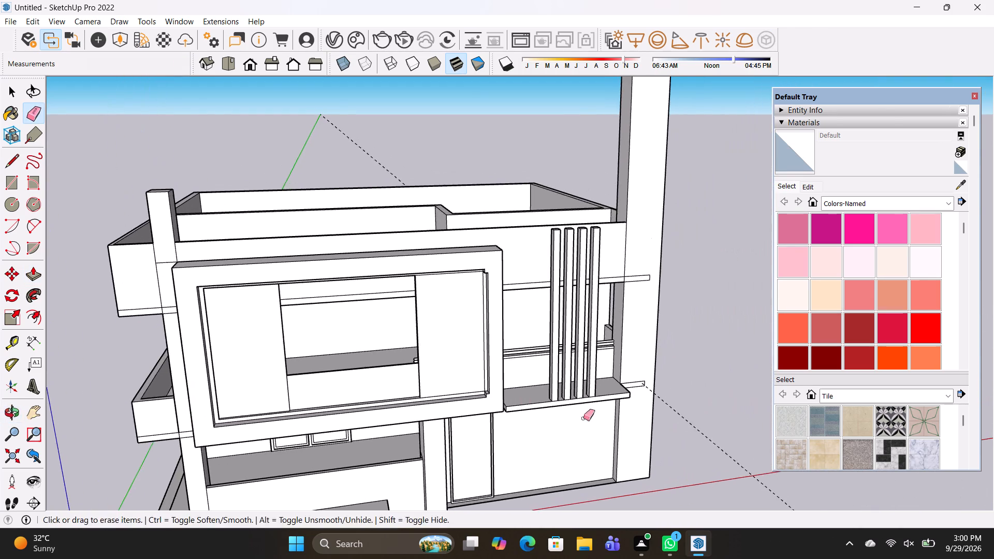
{"action": "middle_click_drag", "start_coordinate": [605, 431], "coordinate": [488, 432]}
{"action": "key", "text": "space"}
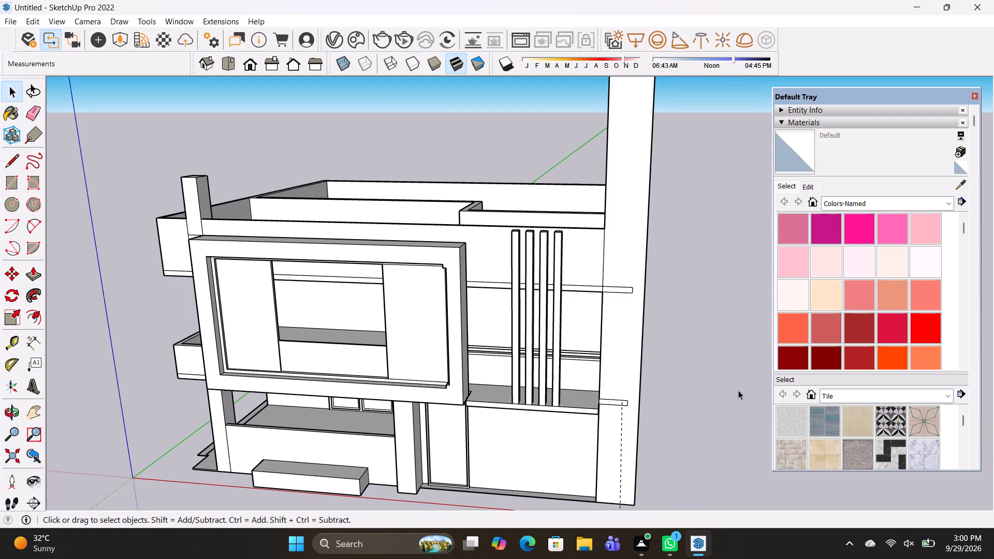
{"action": "key", "text": "p"}
{"action": "scroll", "coordinate": [655, 341], "scroll_direction": "up", "scroll_amount": 3}
{"action": "scroll", "coordinate": [448, 187], "scroll_direction": "up", "scroll_amount": 4}
{"action": "middle_click_drag", "start_coordinate": [457, 194], "coordinate": [461, 213]}
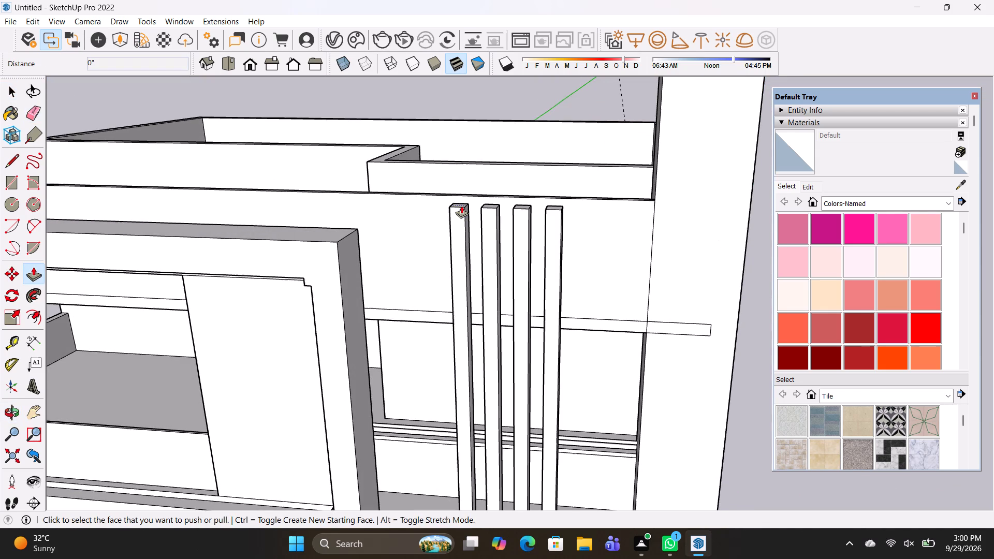
{"action": "left_click", "coordinate": [461, 203]}
{"action": "left_click", "coordinate": [338, 243]}
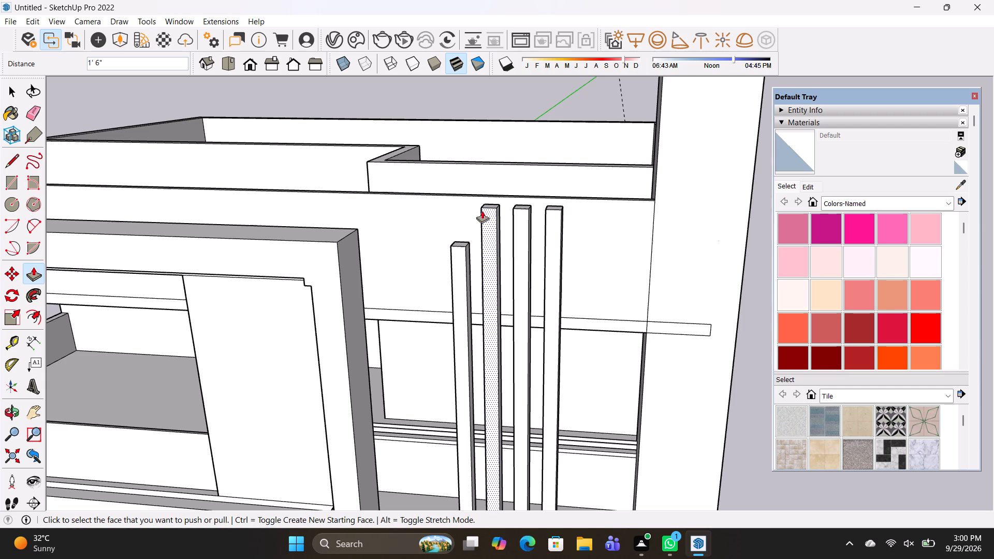
{"action": "left_click", "coordinate": [486, 207]}
{"action": "left_click", "coordinate": [338, 242]}
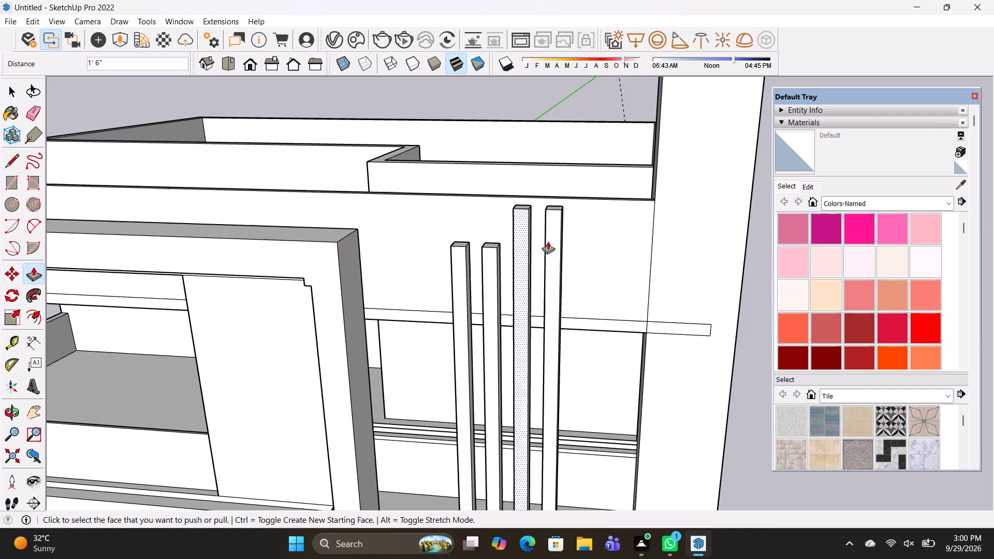
{"action": "left_click", "coordinate": [525, 208]}
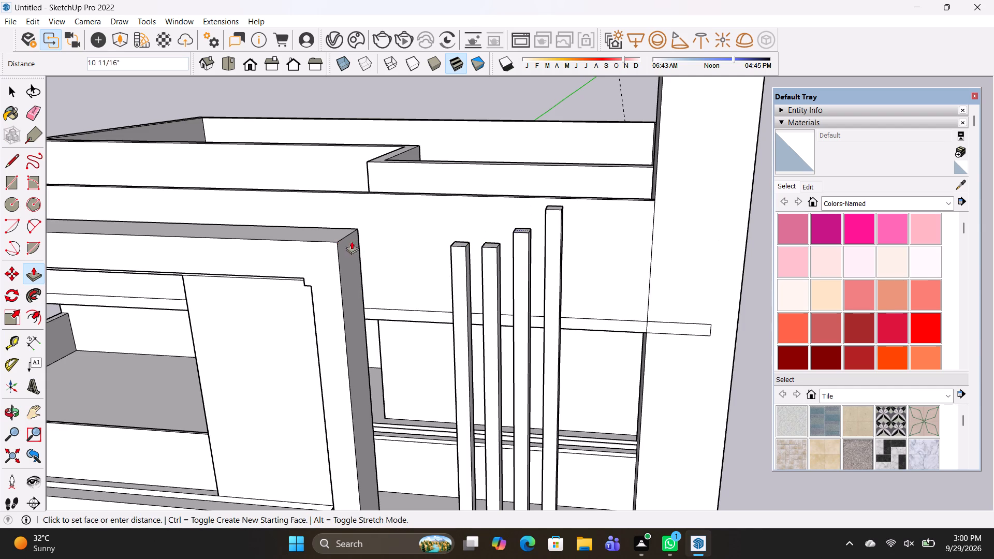
{"action": "left_click", "coordinate": [334, 240]}
{"action": "left_click", "coordinate": [558, 207]}
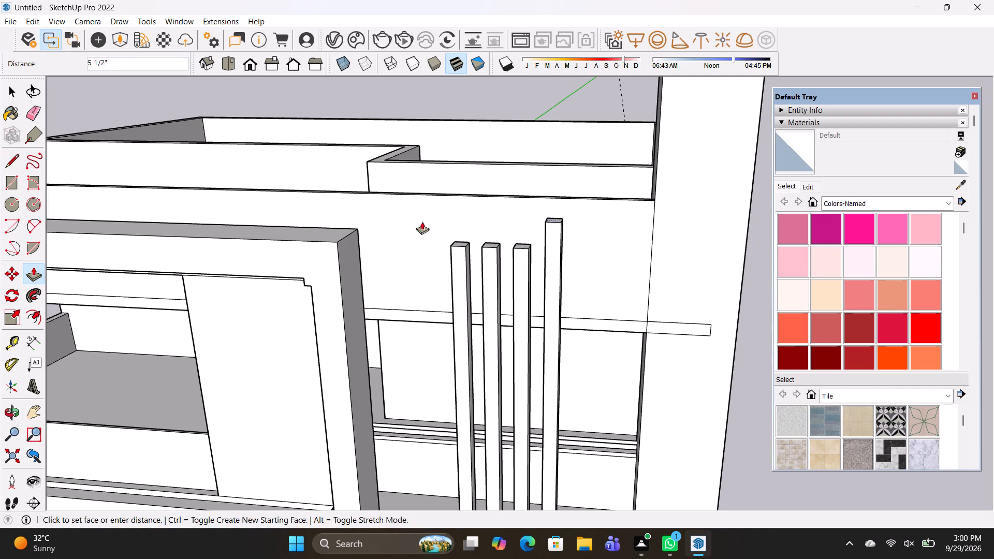
{"action": "left_click", "coordinate": [334, 242]}
Push/Pull the front roof parapet's outer face outward to the back of the vertical slats.
{"action": "scroll", "coordinate": [414, 275], "scroll_direction": "down", "scroll_amount": 2}
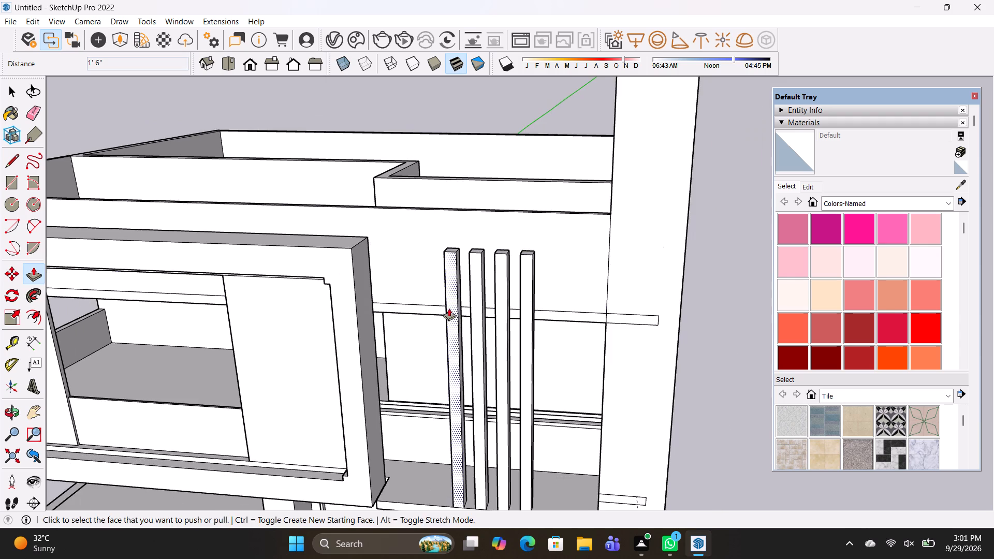
{"action": "middle_click_drag", "start_coordinate": [471, 291], "coordinate": [483, 250]}
{"action": "scroll", "coordinate": [482, 273], "scroll_direction": "down", "scroll_amount": 2}
{"action": "middle_click_drag", "start_coordinate": [496, 296], "coordinate": [544, 276]}
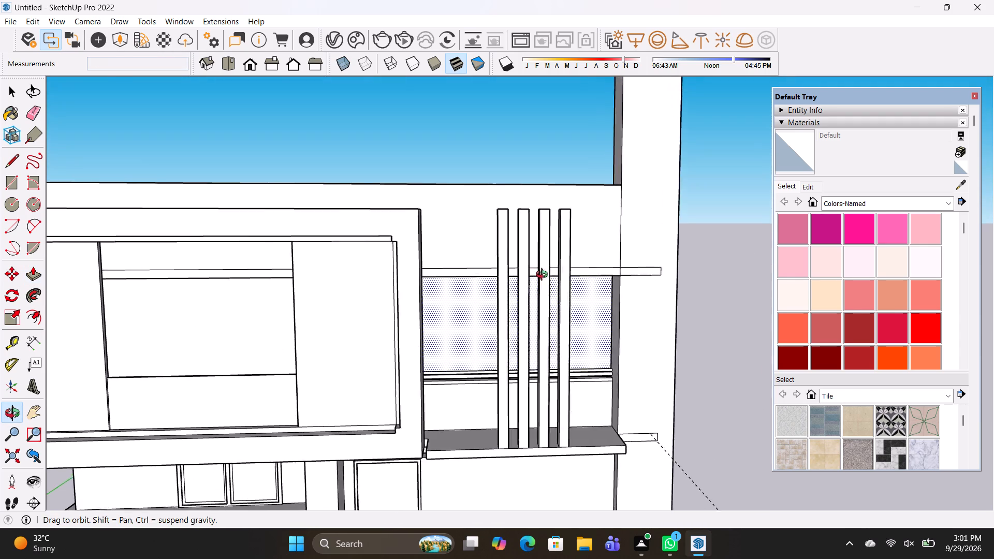
{"action": "middle_click_drag", "start_coordinate": [544, 276], "coordinate": [543, 272]}
{"action": "middle_click_drag", "start_coordinate": [539, 278], "coordinate": [619, 307]}
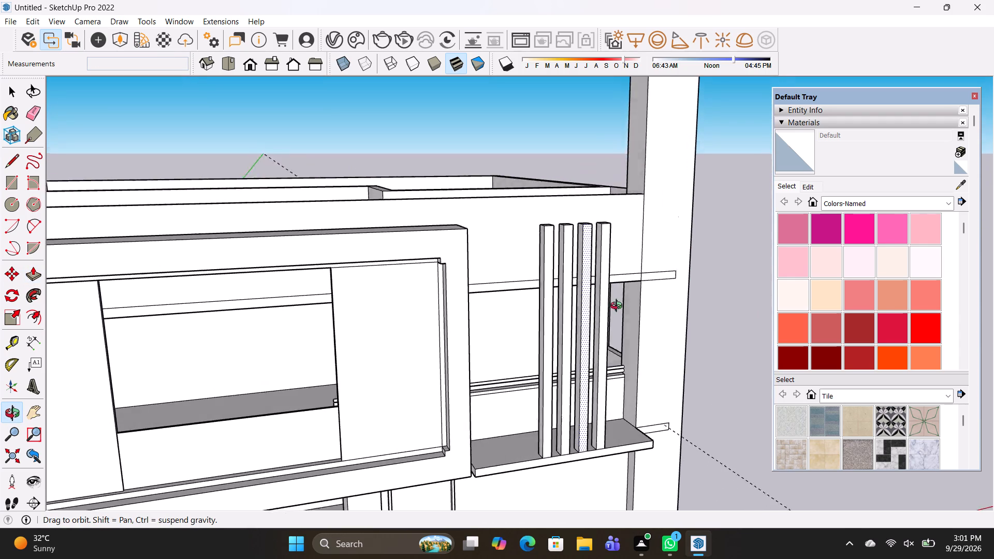
{"action": "middle_click_drag", "start_coordinate": [619, 307], "coordinate": [684, 299]}
{"action": "middle_click_drag", "start_coordinate": [688, 299], "coordinate": [708, 299]}
{"action": "middle_click_drag", "start_coordinate": [589, 303], "coordinate": [654, 341]}
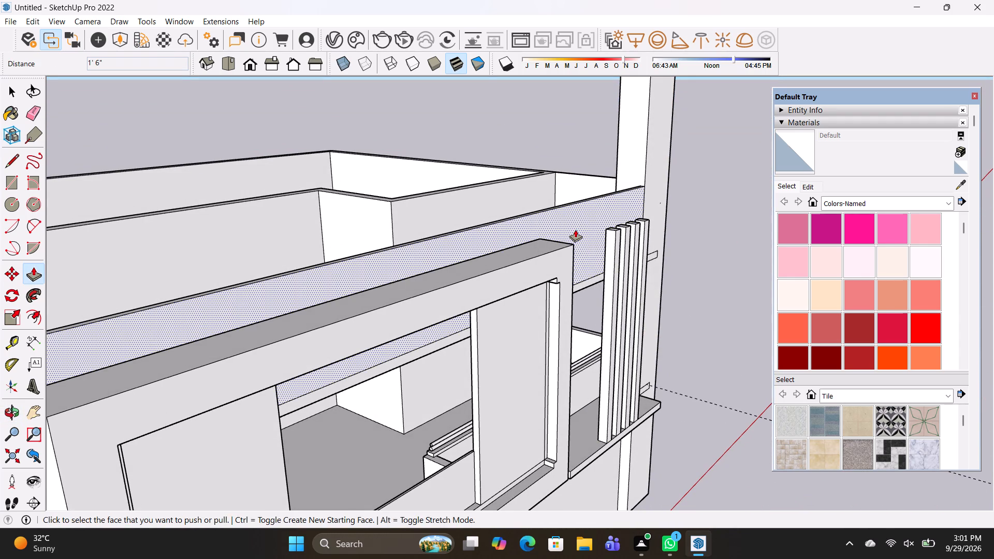
{"action": "left_click", "coordinate": [575, 229]}
{"action": "scroll", "coordinate": [603, 248], "scroll_direction": "up", "scroll_amount": 1}
{"action": "middle_click_drag", "start_coordinate": [613, 251], "coordinate": [652, 265]}
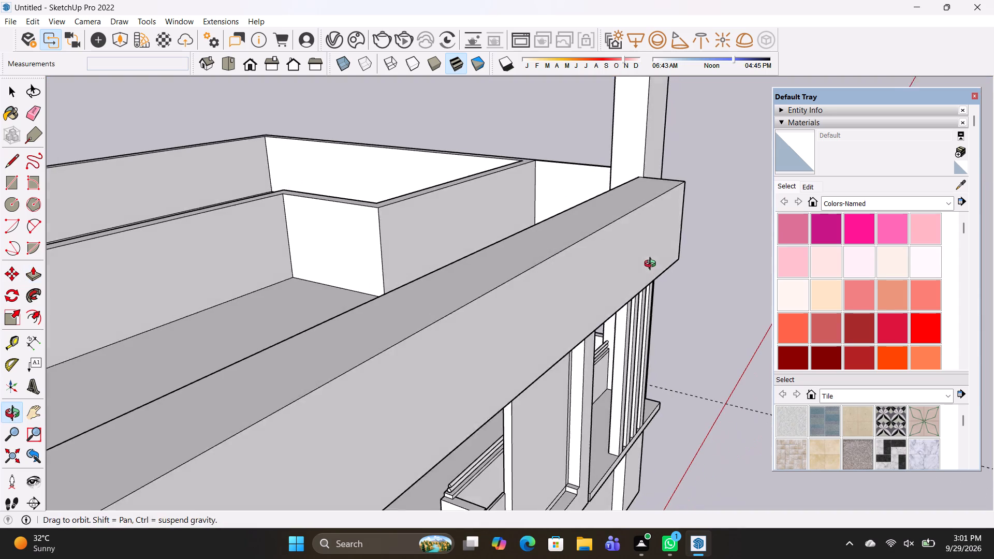
{"action": "middle_click_drag", "start_coordinate": [652, 265], "coordinate": [653, 264]}
{"action": "scroll", "coordinate": [618, 230], "scroll_direction": "up", "scroll_amount": 2}
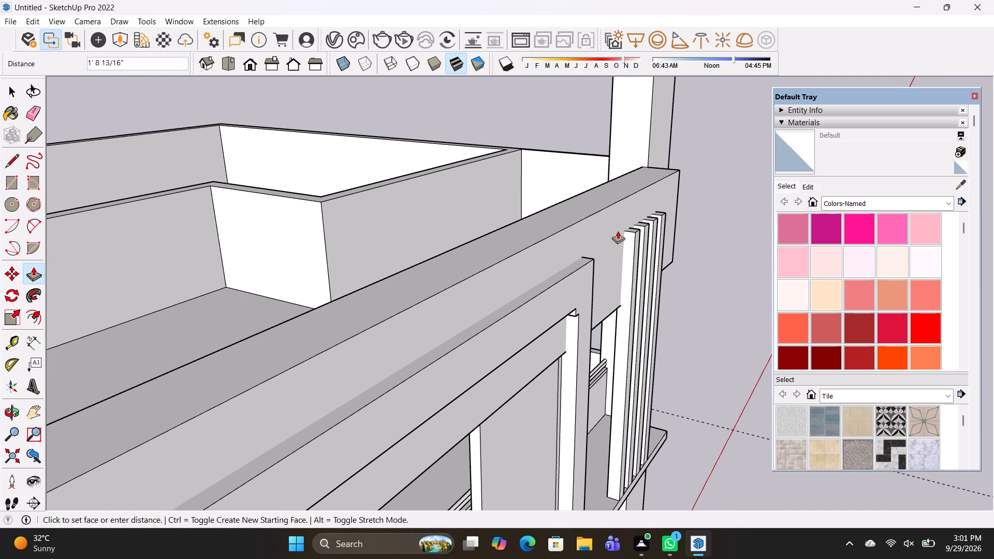
{"action": "left_click", "coordinate": [614, 229]}
Push/Pull the inner face of the front roof parapet by about 1 3/8".
{"action": "middle_click_drag", "start_coordinate": [606, 271], "coordinate": [487, 197]}
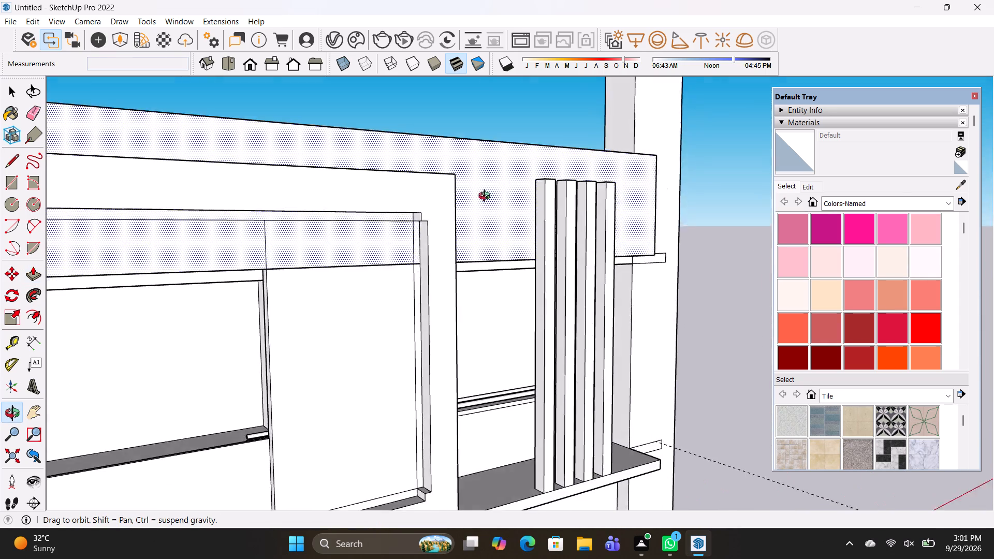
{"action": "middle_click_drag", "start_coordinate": [487, 197], "coordinate": [487, 197]}
{"action": "scroll", "coordinate": [486, 196], "scroll_direction": "up", "scroll_amount": 1}
{"action": "scroll", "coordinate": [486, 196], "scroll_direction": "down", "scroll_amount": 7}
{"action": "middle_click_drag", "start_coordinate": [548, 267], "coordinate": [869, 392]}
{"action": "left_click", "coordinate": [563, 242]}
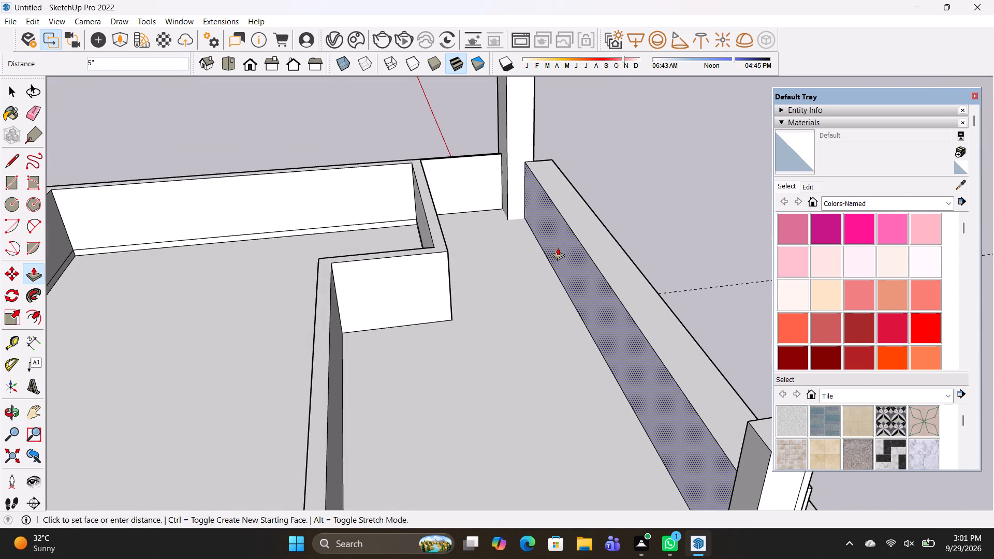
{"action": "left_click", "coordinate": [562, 247]}
{"action": "middle_click_drag", "start_coordinate": [608, 319], "coordinate": [323, 276]}
{"action": "scroll", "coordinate": [325, 270], "scroll_direction": "down", "scroll_amount": 7}
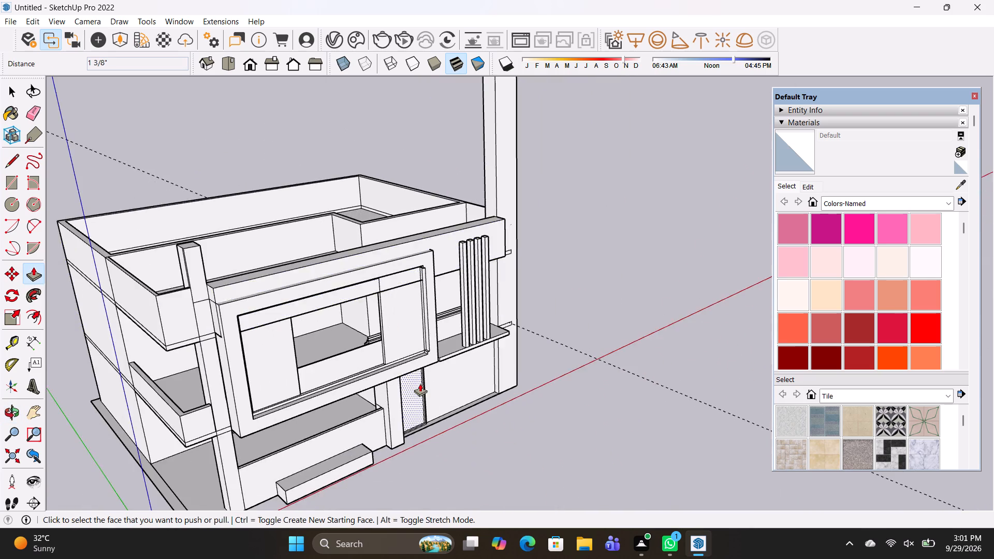
{"action": "middle_click_drag", "start_coordinate": [417, 384], "coordinate": [307, 332]}
{"action": "key", "text": "space"}
{"action": "left_click", "coordinate": [662, 328]}
Copy the two-panel window frame face from the ground-floor wall up about 10' 6" to the base of the upper-floor wall behind the facade frame opening.
{"action": "middle_click_drag", "start_coordinate": [583, 358], "coordinate": [513, 306]}
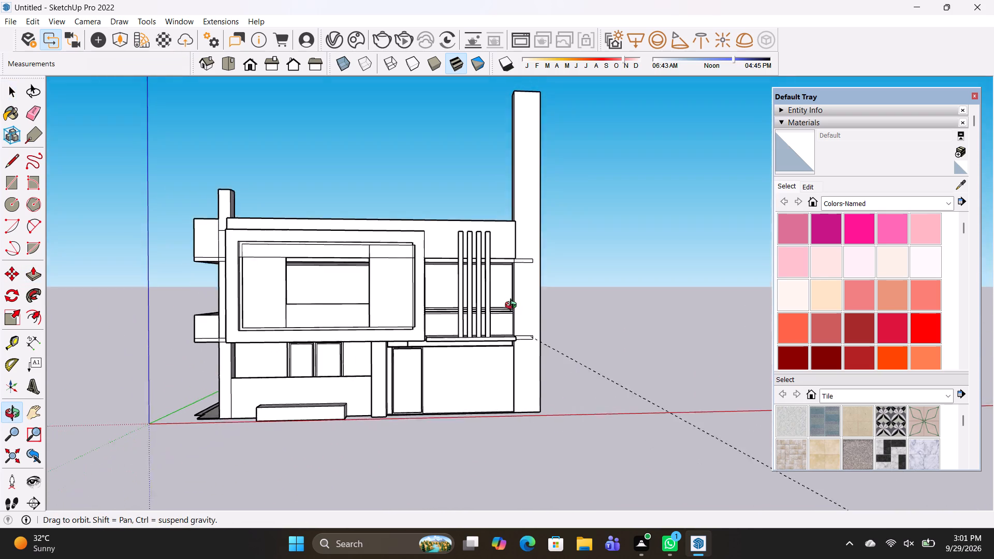
{"action": "middle_click_drag", "start_coordinate": [513, 306], "coordinate": [513, 305]}
{"action": "scroll", "coordinate": [319, 290], "scroll_direction": "up", "scroll_amount": 6}
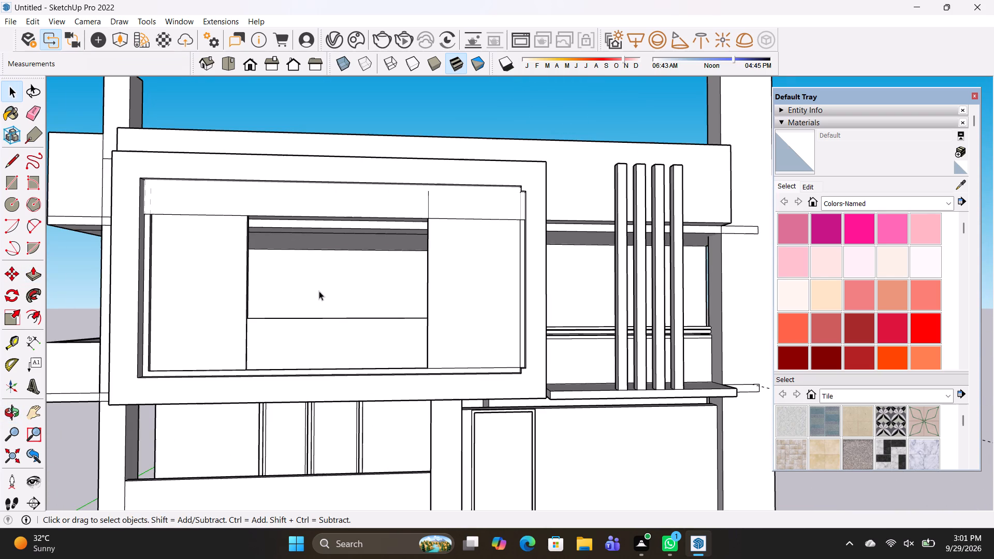
{"action": "scroll", "coordinate": [321, 283], "scroll_direction": "up", "scroll_amount": 1}
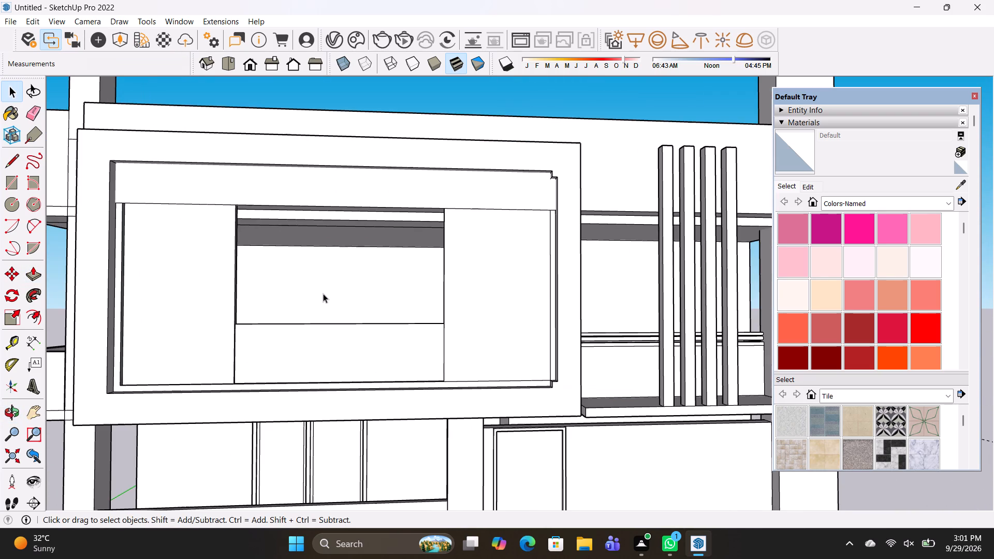
{"action": "left_click", "coordinate": [313, 453]}
{"action": "scroll", "coordinate": [306, 451], "scroll_direction": "up", "scroll_amount": 8}
{"action": "triple_click", "coordinate": [307, 440]}
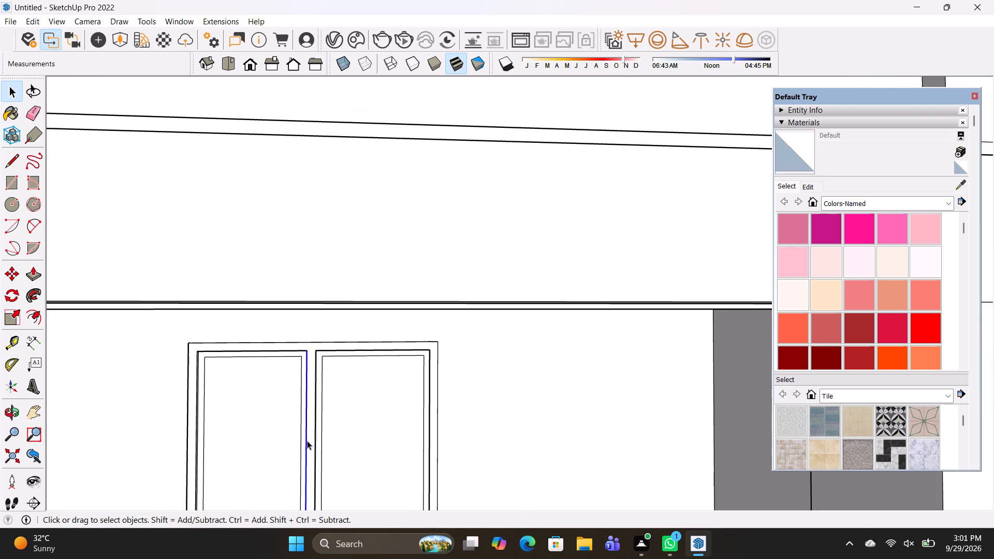
{"action": "middle_click_drag", "start_coordinate": [308, 440], "coordinate": [350, 322], "text": "shift"}
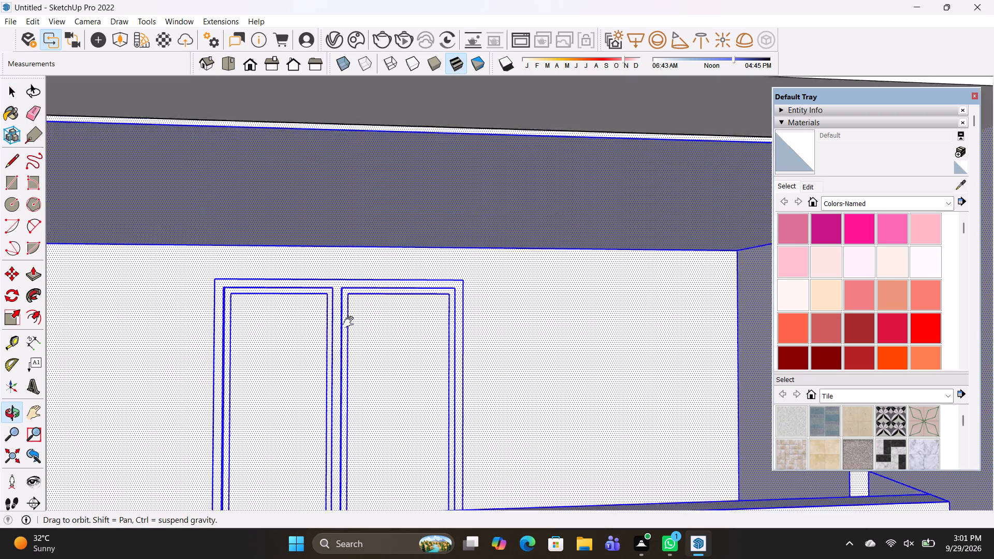
{"action": "middle_click_drag", "start_coordinate": [350, 322], "coordinate": [362, 284], "text": "shift"}
{"action": "middle_click_drag", "start_coordinate": [366, 291], "coordinate": [375, 459]}
{"action": "left_click", "coordinate": [397, 339]}
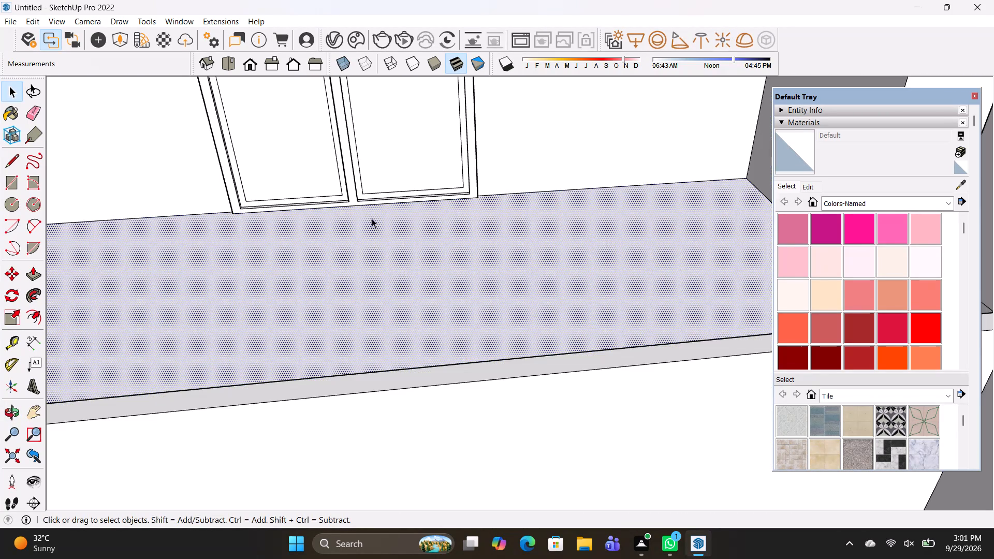
{"action": "left_click", "coordinate": [347, 176]}
{"action": "left_click", "coordinate": [347, 176]}
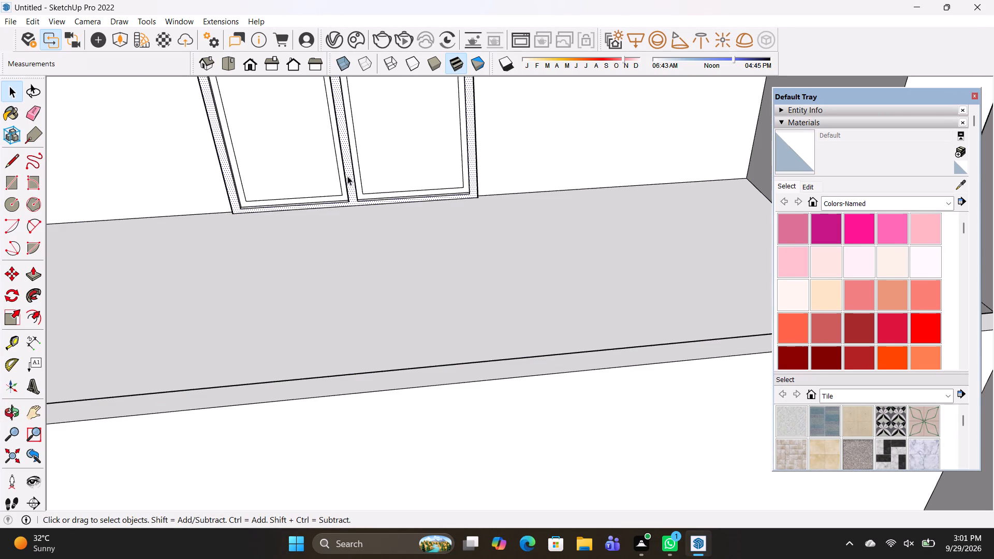
{"action": "double_click", "coordinate": [347, 176]}
{"action": "key", "text": "m"}
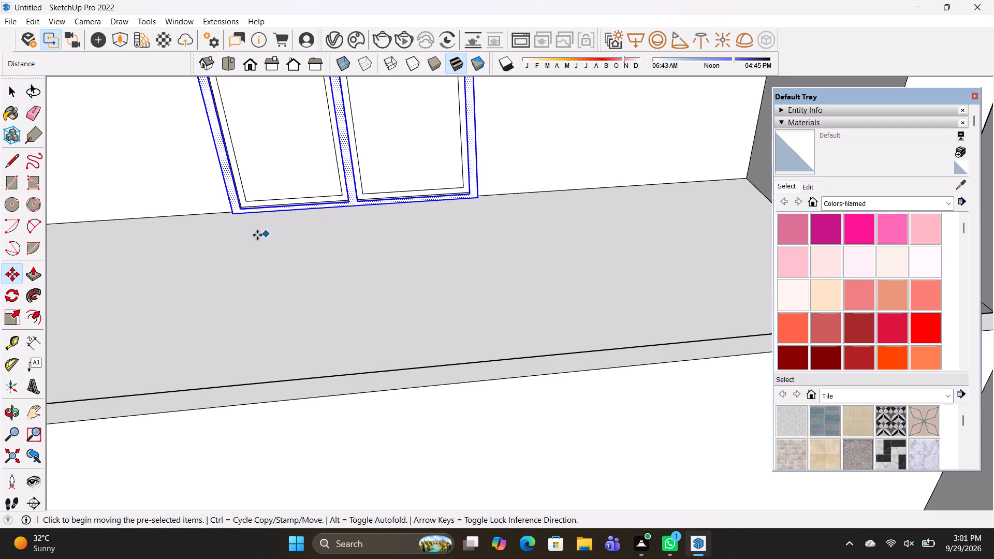
{"action": "left_click", "coordinate": [234, 217]}
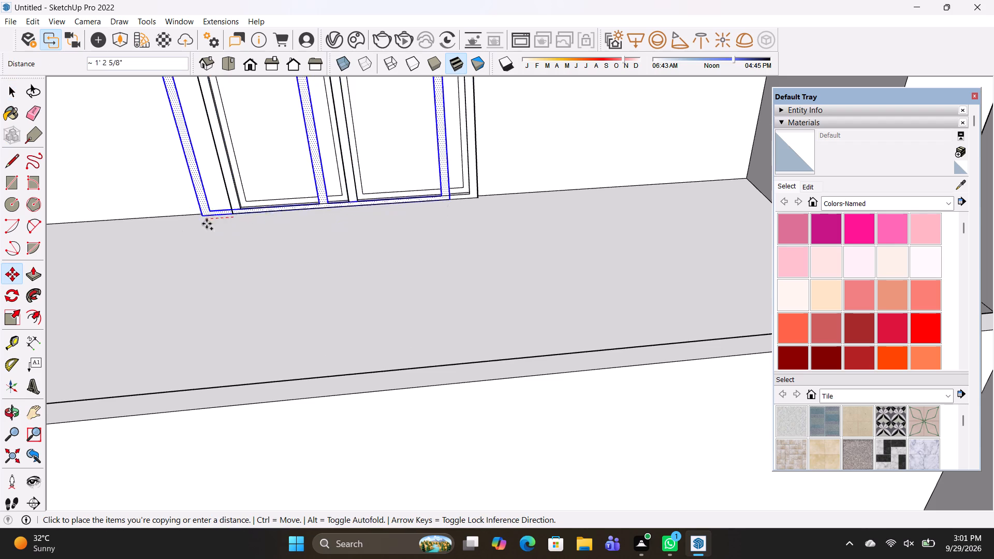
{"action": "scroll", "coordinate": [196, 239], "scroll_direction": "down", "scroll_amount": 9}
{"action": "middle_click_drag", "start_coordinate": [239, 241], "coordinate": [331, 422], "text": "shift"}
{"action": "middle_click_drag", "start_coordinate": [331, 360], "coordinate": [334, 342]}
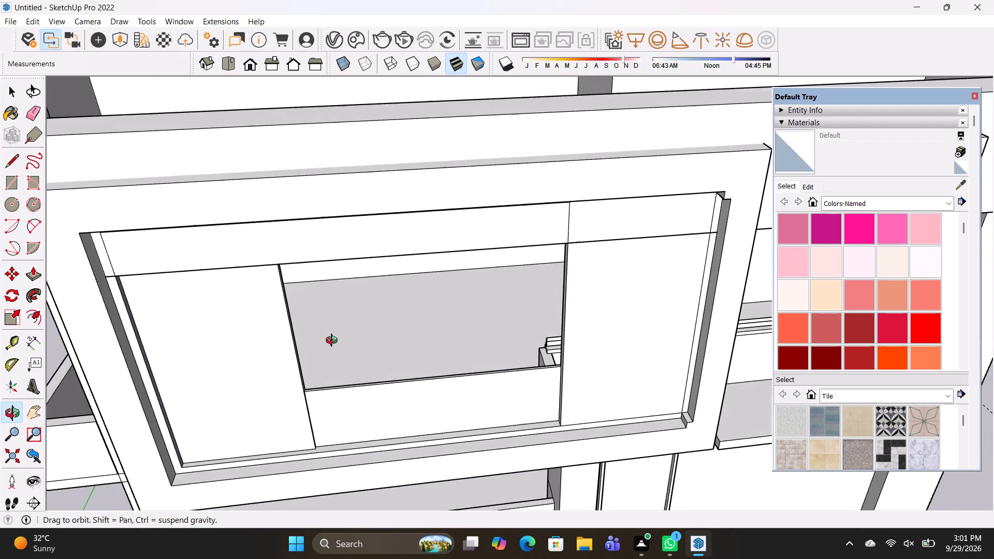
{"action": "middle_click_drag", "start_coordinate": [334, 342], "coordinate": [335, 189]}
{"action": "scroll", "coordinate": [353, 231], "scroll_direction": "up", "scroll_amount": 1}
{"action": "middle_click_drag", "start_coordinate": [360, 227], "coordinate": [289, 291]}
{"action": "scroll", "coordinate": [366, 259], "scroll_direction": "up", "scroll_amount": 4}
{"action": "middle_click_drag", "start_coordinate": [358, 271], "coordinate": [339, 292]}
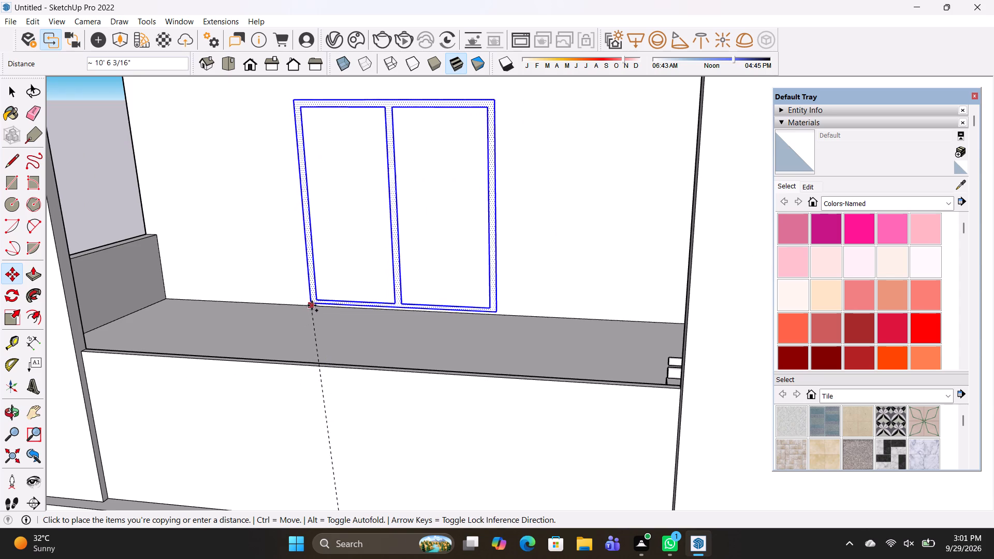
{"action": "left_click", "coordinate": [318, 306]}
{"action": "middle_click_drag", "start_coordinate": [403, 319], "coordinate": [443, 304]}
{"action": "key", "text": "space"}
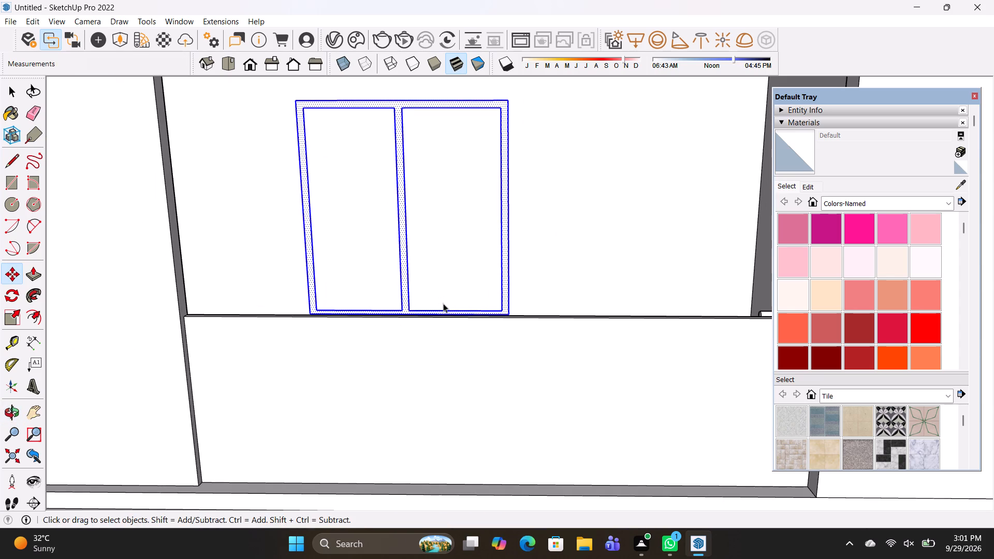
Push/Pull the copied two-panel upper-floor window frame outward from the wall by 6".
{"action": "key", "text": "p"}
{"action": "left_click", "coordinate": [503, 164]}
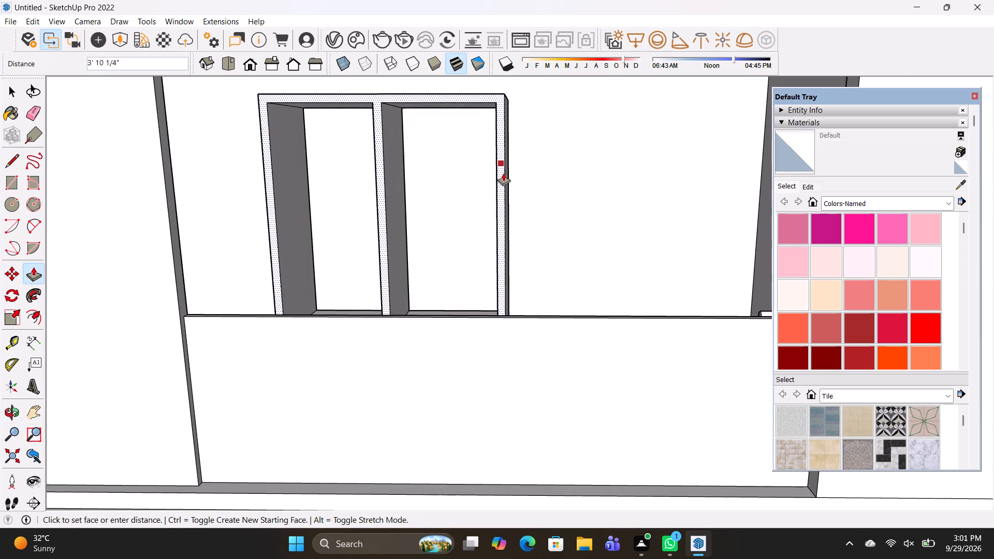
{"action": "middle_click_drag", "start_coordinate": [503, 187], "coordinate": [516, 216]}
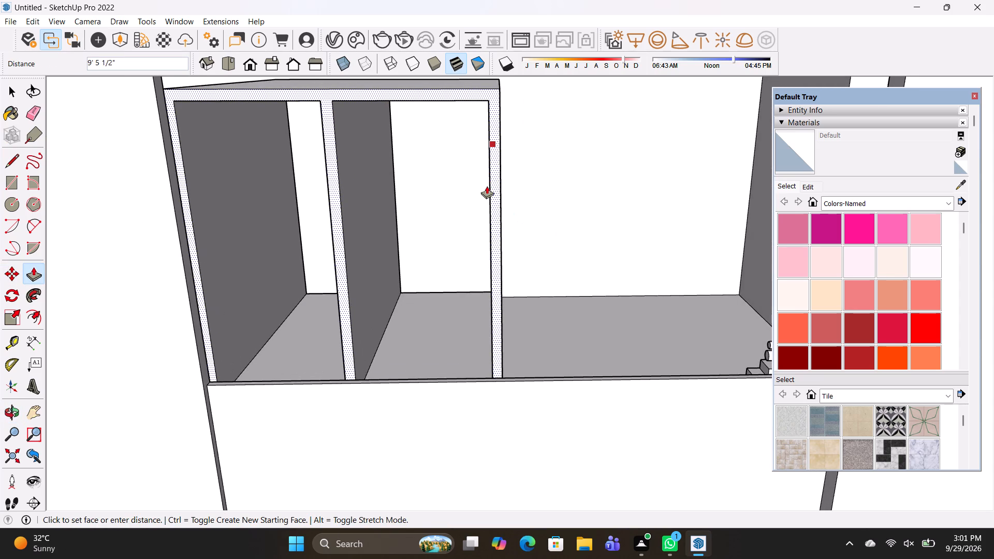
{"action": "type", "text": "6\""}
{"action": "key", "text": "Return"}
Push/Pull the side wall panel's edge face back about 1' 1 1/2" to widen the opening in the projecting facade frame.
{"action": "scroll", "coordinate": [469, 203], "scroll_direction": "down", "scroll_amount": 3}
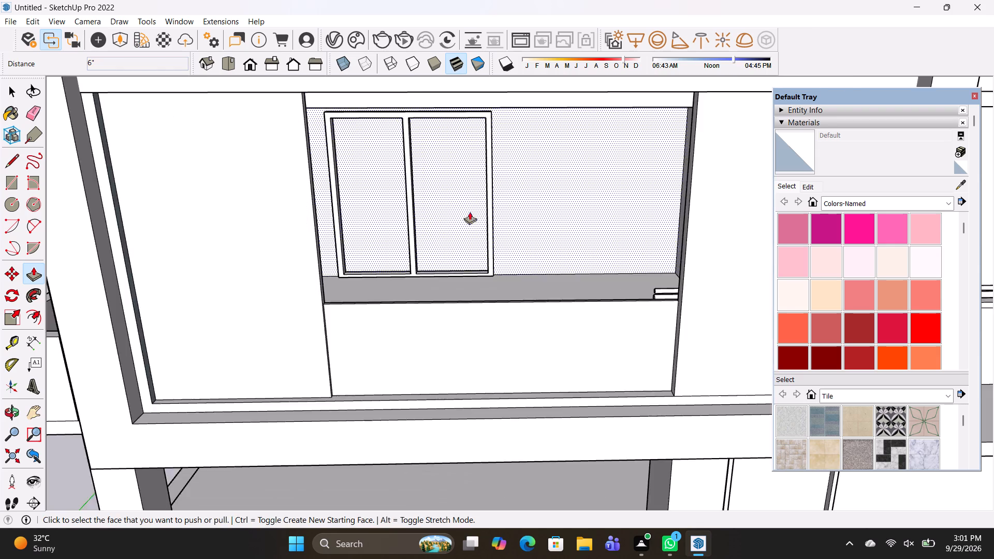
{"action": "scroll", "coordinate": [470, 212], "scroll_direction": "down", "scroll_amount": 4}
{"action": "middle_click_drag", "start_coordinate": [485, 273], "coordinate": [473, 217]}
{"action": "middle_click_drag", "start_coordinate": [527, 232], "coordinate": [536, 235]}
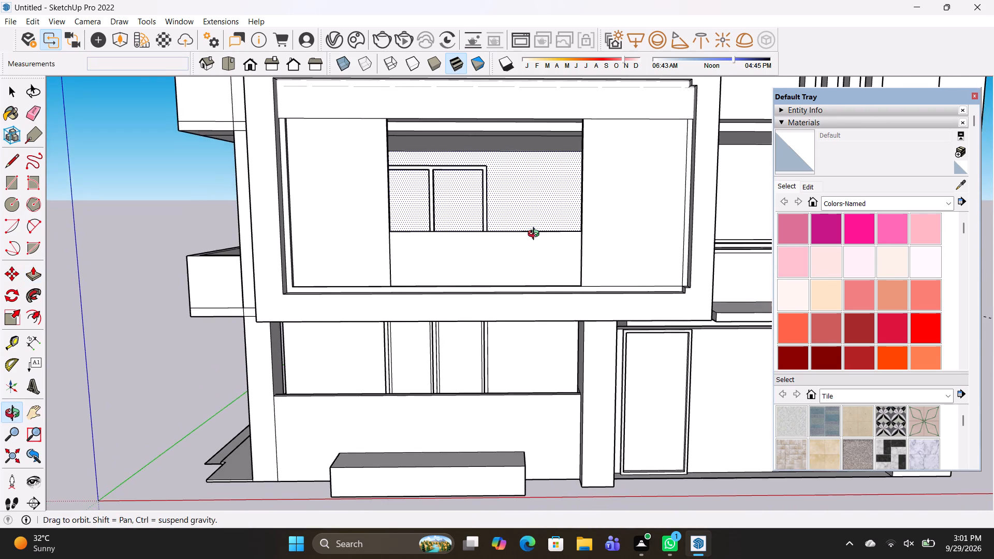
{"action": "middle_click_drag", "start_coordinate": [536, 235], "coordinate": [552, 237]}
{"action": "scroll", "coordinate": [440, 222], "scroll_direction": "up", "scroll_amount": 3}
{"action": "middle_click_drag", "start_coordinate": [456, 243], "coordinate": [355, 262]}
{"action": "scroll", "coordinate": [322, 192], "scroll_direction": "up", "scroll_amount": 3}
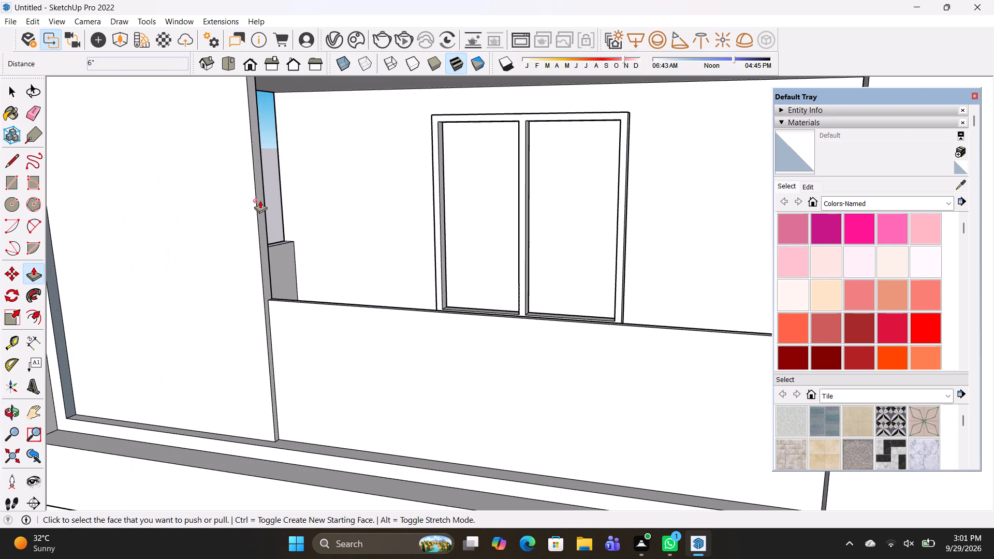
{"action": "key", "text": "space"}
{"action": "double_click", "coordinate": [249, 213]}
{"action": "left_click", "coordinate": [260, 215]}
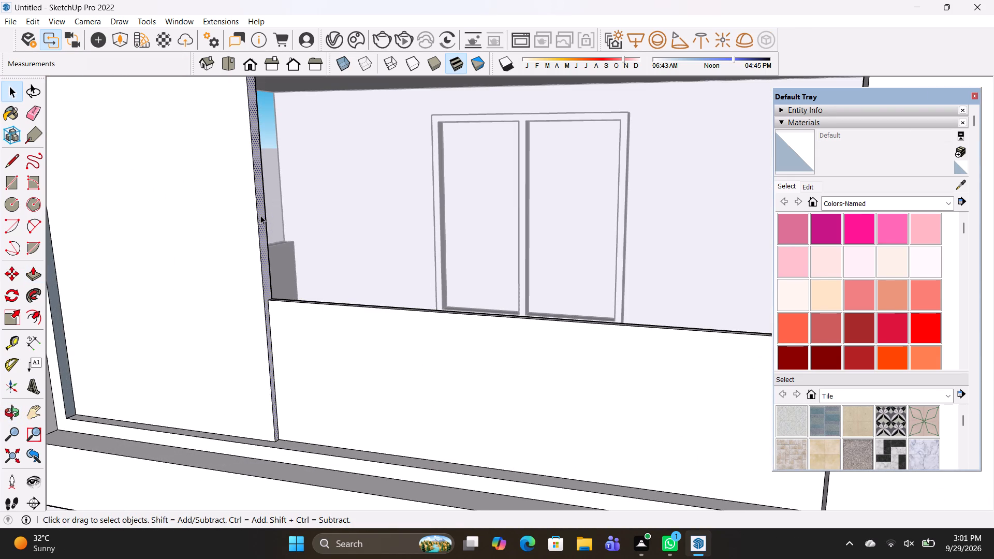
{"action": "key", "text": "p"}
{"action": "left_click", "coordinate": [260, 215]}
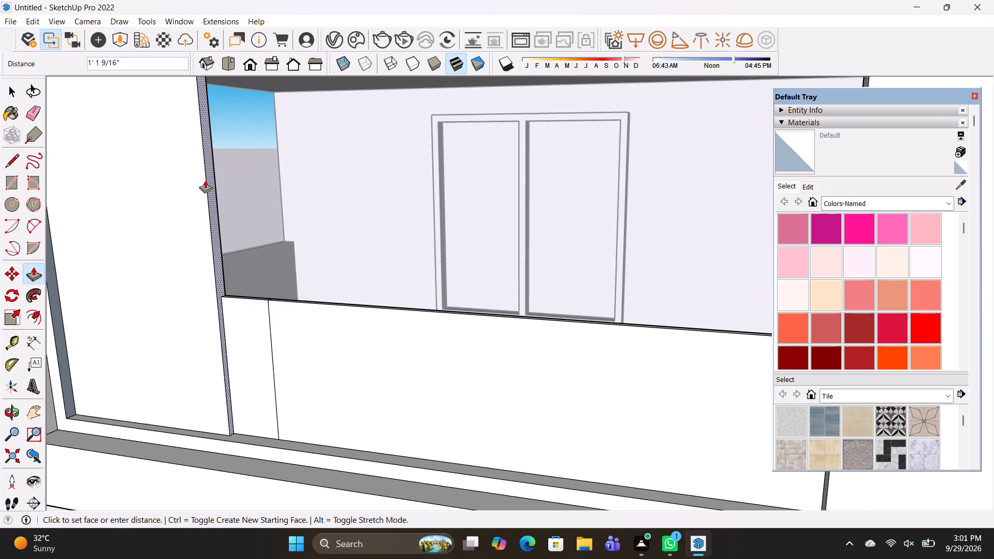
{"action": "scroll", "coordinate": [177, 235], "scroll_direction": "down", "scroll_amount": 2}
{"action": "middle_click_drag", "start_coordinate": [192, 239], "coordinate": [301, 231]}
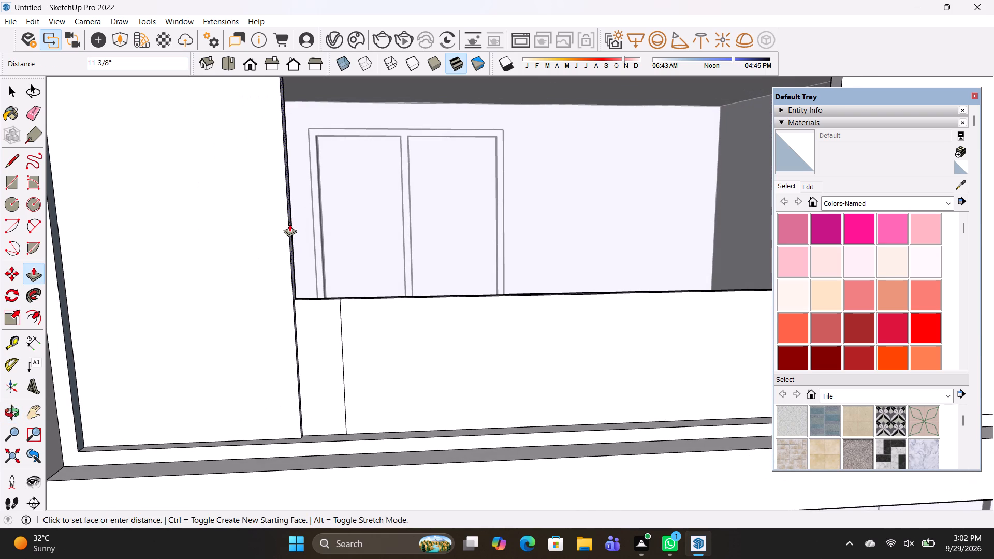
{"action": "left_click", "coordinate": [281, 219]}
Erase the leftover edges on the low wall beneath the widened opening and leave the group.
{"action": "key", "text": "e"}
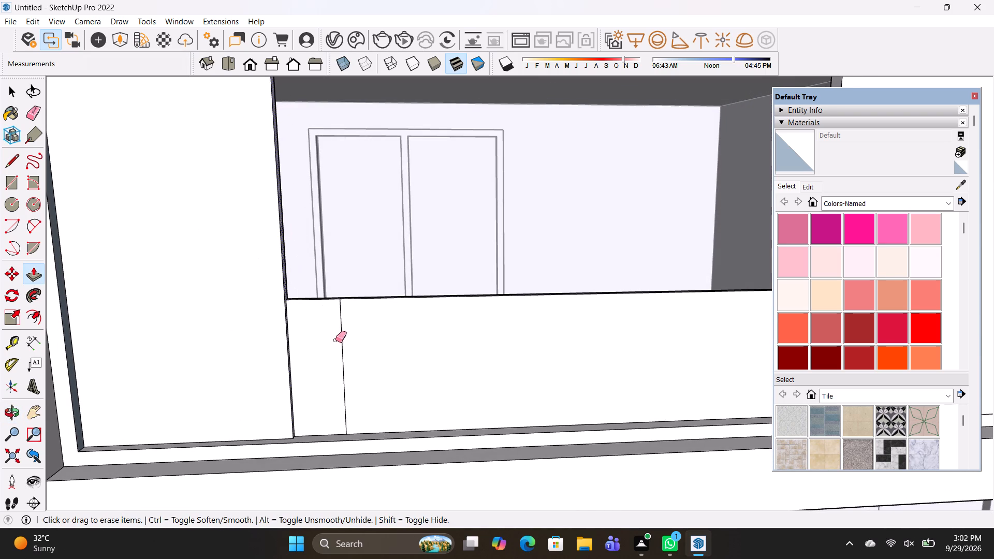
{"action": "left_click_drag", "start_coordinate": [335, 340], "coordinate": [351, 345]}
{"action": "middle_click_drag", "start_coordinate": [386, 336], "coordinate": [53, 463]}
{"action": "scroll", "coordinate": [344, 238], "scroll_direction": "up", "scroll_amount": 6}
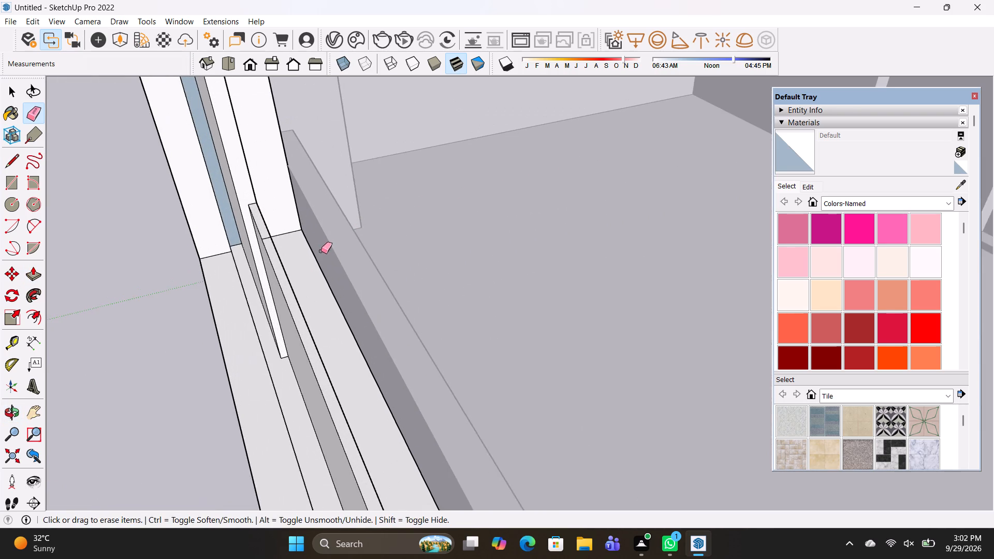
{"action": "scroll", "coordinate": [270, 242], "scroll_direction": "up", "scroll_amount": 4}
{"action": "left_click", "coordinate": [265, 236]}
{"action": "middle_click_drag", "start_coordinate": [295, 265], "coordinate": [206, 279]}
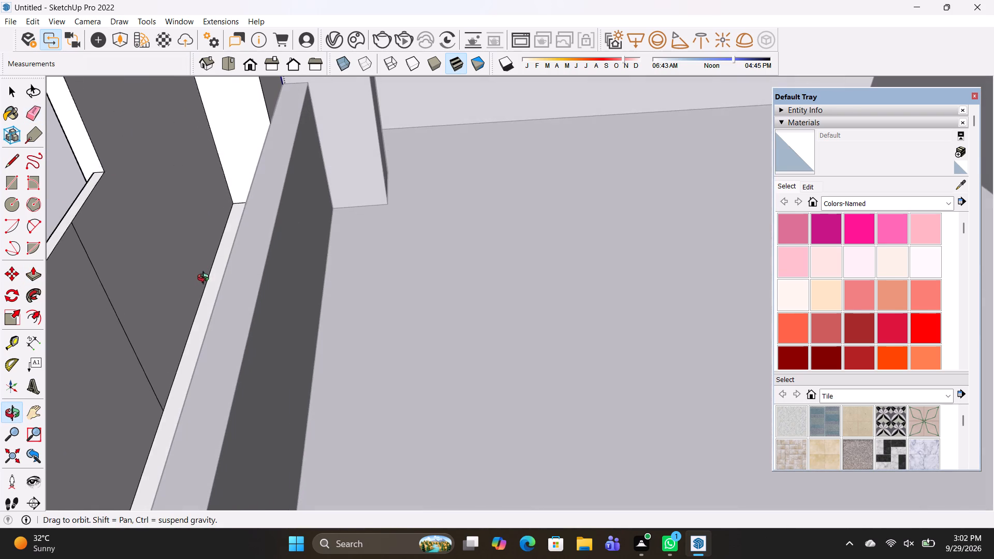
{"action": "middle_click_drag", "start_coordinate": [206, 279], "coordinate": [206, 277]}
{"action": "left_click_drag", "start_coordinate": [113, 318], "coordinate": [122, 286]}
{"action": "scroll", "coordinate": [123, 286], "scroll_direction": "down", "scroll_amount": 7}
{"action": "middle_click_drag", "start_coordinate": [147, 345], "coordinate": [559, 298]}
{"action": "scroll", "coordinate": [566, 293], "scroll_direction": "down", "scroll_amount": 5}
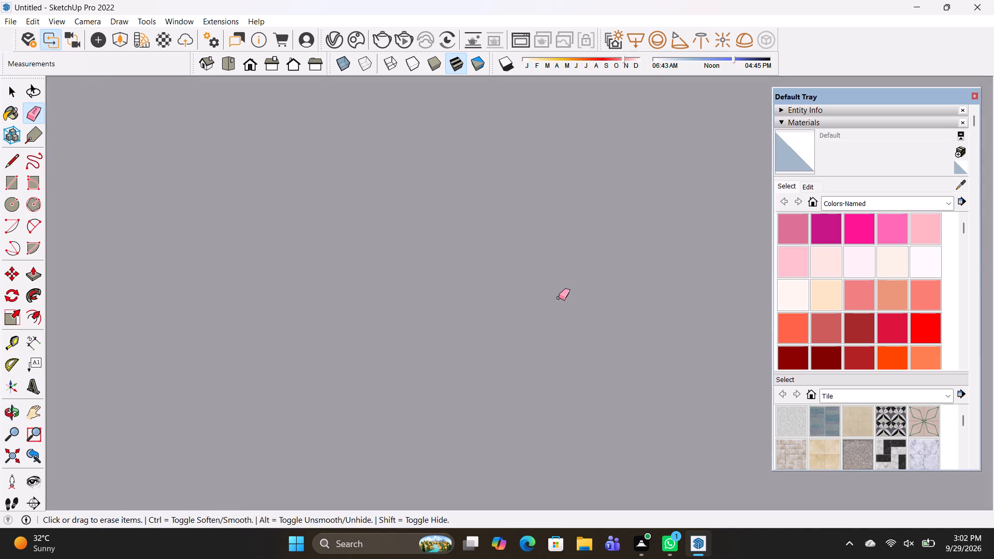
{"action": "left_click", "coordinate": [11, 453]}
{"action": "scroll", "coordinate": [416, 310], "scroll_direction": "down", "scroll_amount": 6}
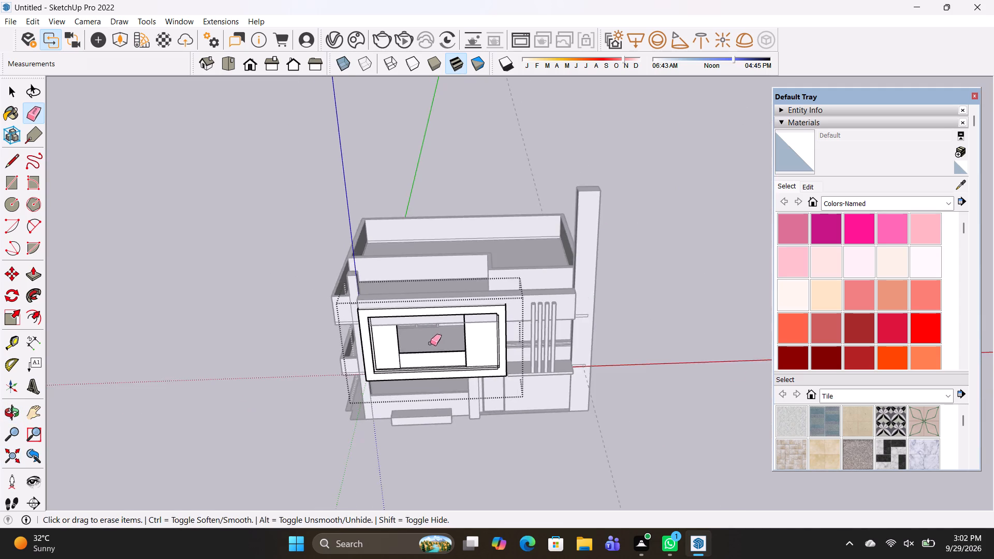
{"action": "middle_click_drag", "start_coordinate": [431, 344], "coordinate": [455, 270]}
{"action": "key", "text": "space"}
{"action": "left_click", "coordinate": [663, 307]}
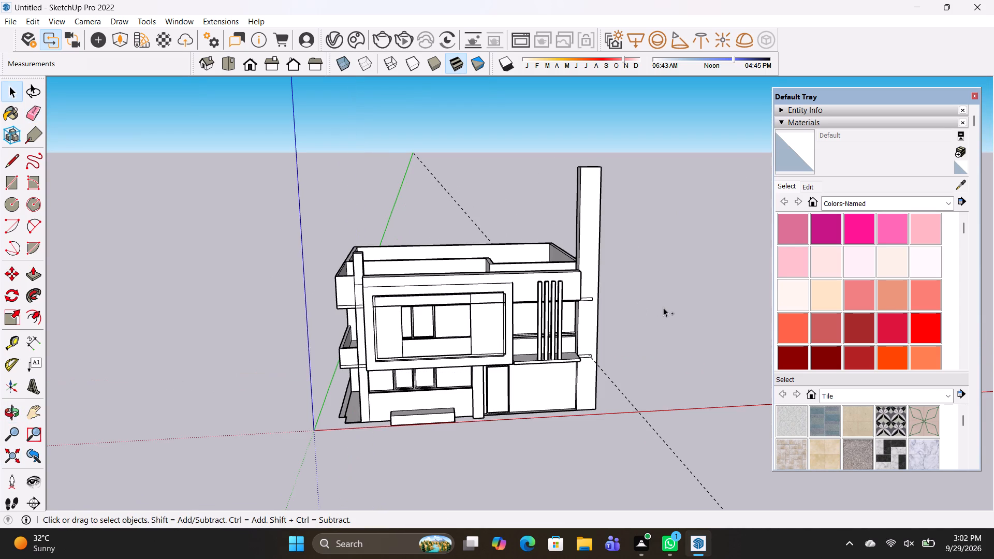
Save the model to the Desktop as "ele skp".
{"action": "key", "text": "ctrl+s"}
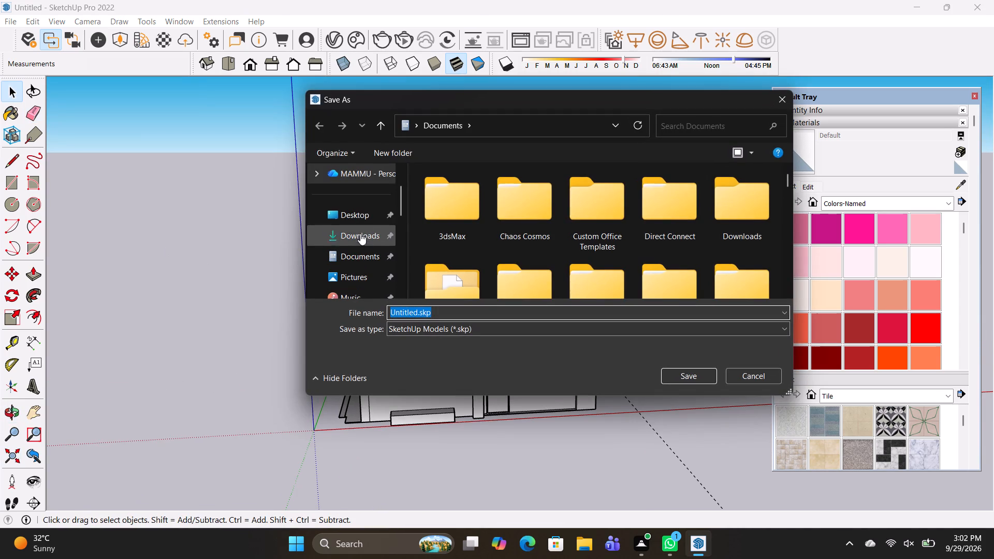
{"action": "left_click", "coordinate": [366, 210]}
{"action": "left_click", "coordinate": [428, 291]}
{"action": "left_click", "coordinate": [434, 314]}
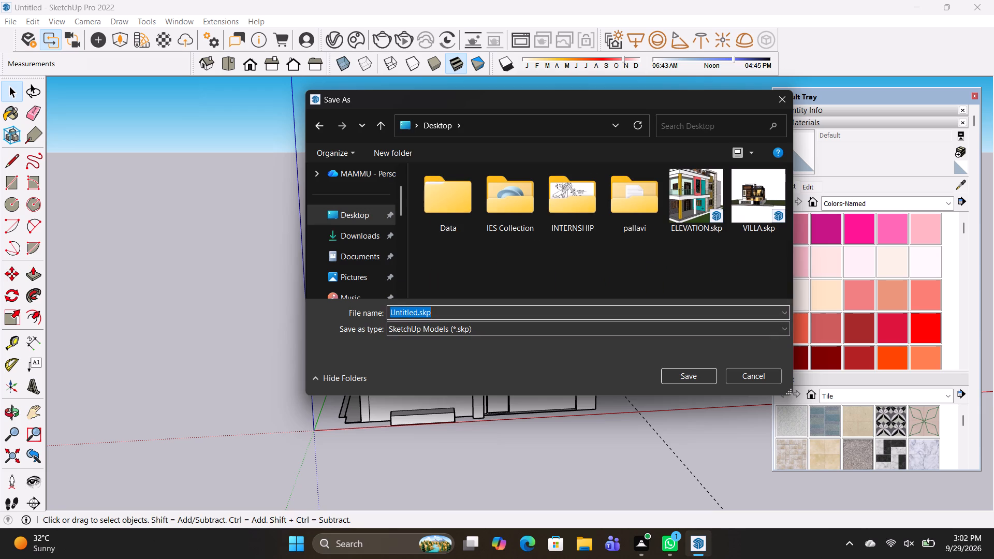
{"action": "type", "text": "ele skp"}
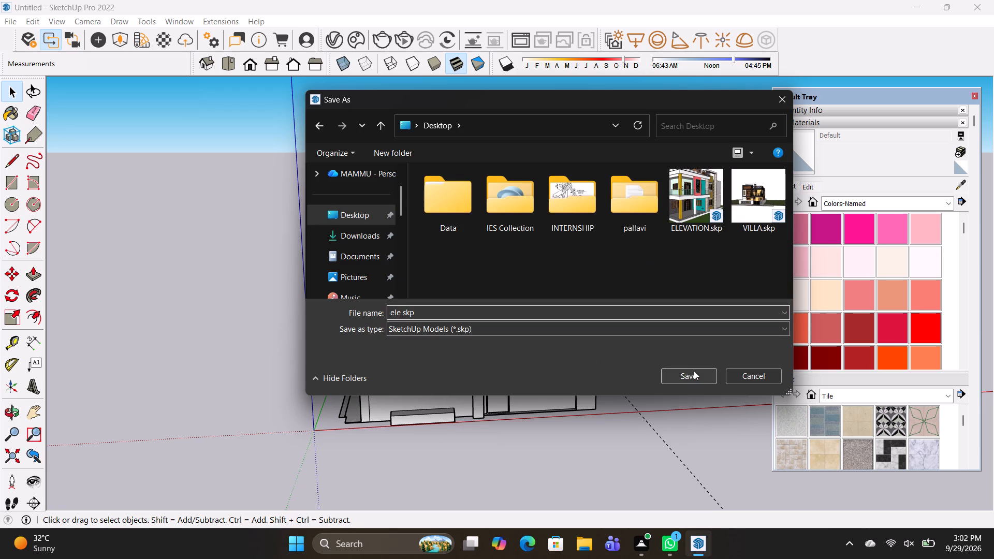
{"action": "left_click", "coordinate": [695, 372]}
Erase the dashed guide line running diagonally past the tall tower wall.
{"action": "middle_click_drag", "start_coordinate": [596, 307], "coordinate": [606, 275]}
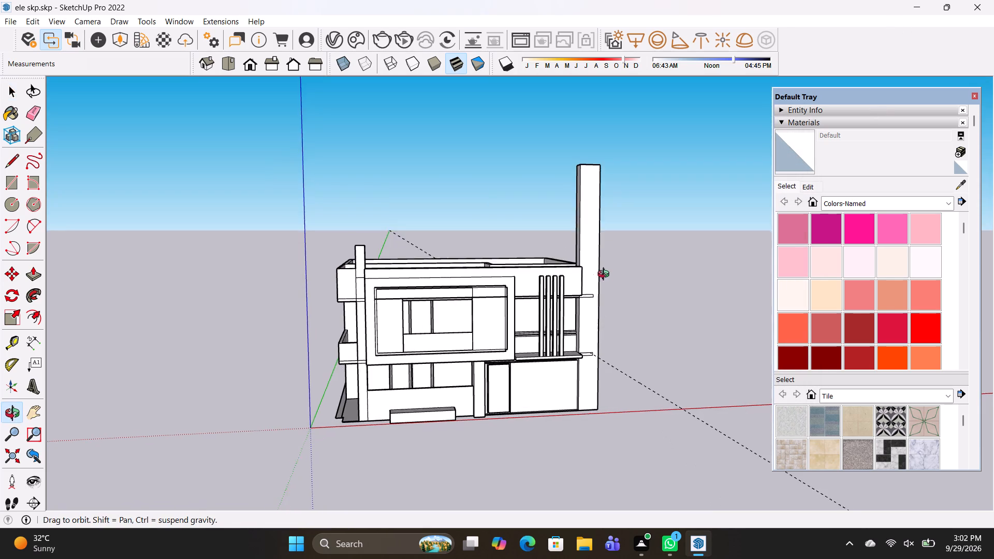
{"action": "middle_click_drag", "start_coordinate": [606, 275], "coordinate": [603, 274]}
{"action": "key", "text": "e"}
{"action": "left_click_drag", "start_coordinate": [618, 340], "coordinate": [612, 369]}
Examine the front facade and the tower side of the building from several angles.
{"action": "scroll", "coordinate": [577, 344], "scroll_direction": "up", "scroll_amount": 3}
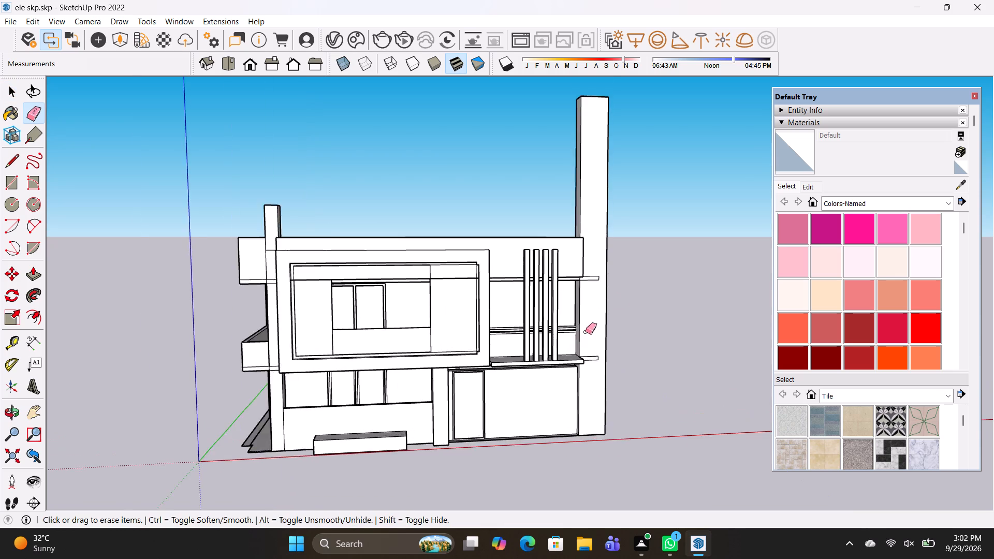
{"action": "scroll", "coordinate": [586, 332], "scroll_direction": "up", "scroll_amount": 2}
{"action": "middle_click_drag", "start_coordinate": [589, 365], "coordinate": [535, 332]}
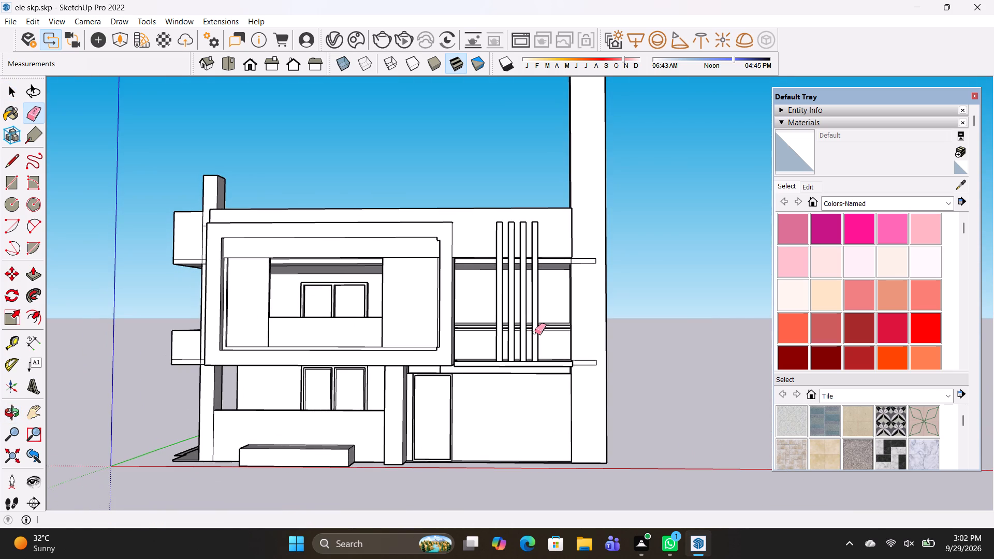
{"action": "middle_click_drag", "start_coordinate": [530, 348], "coordinate": [368, 376]}
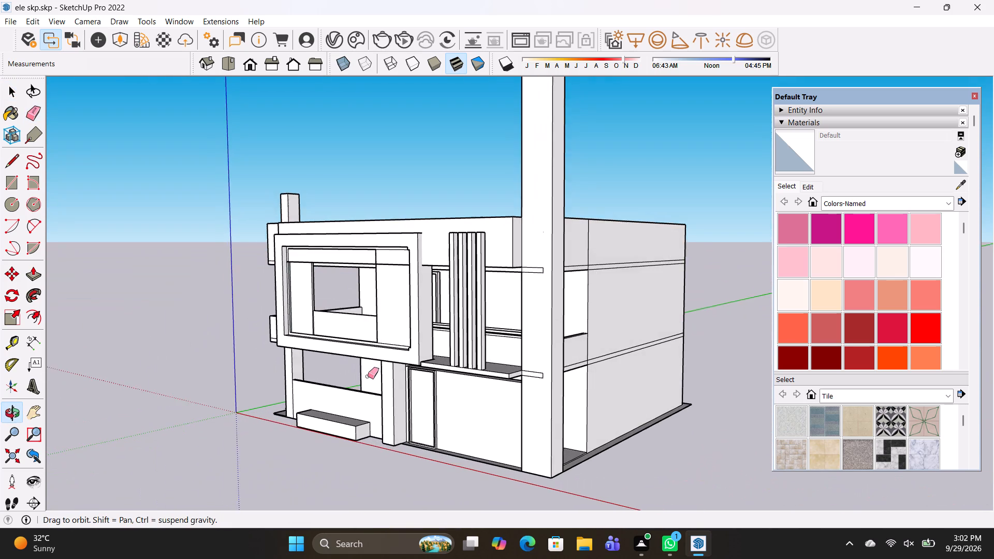
{"action": "middle_click_drag", "start_coordinate": [368, 376], "coordinate": [368, 377]}
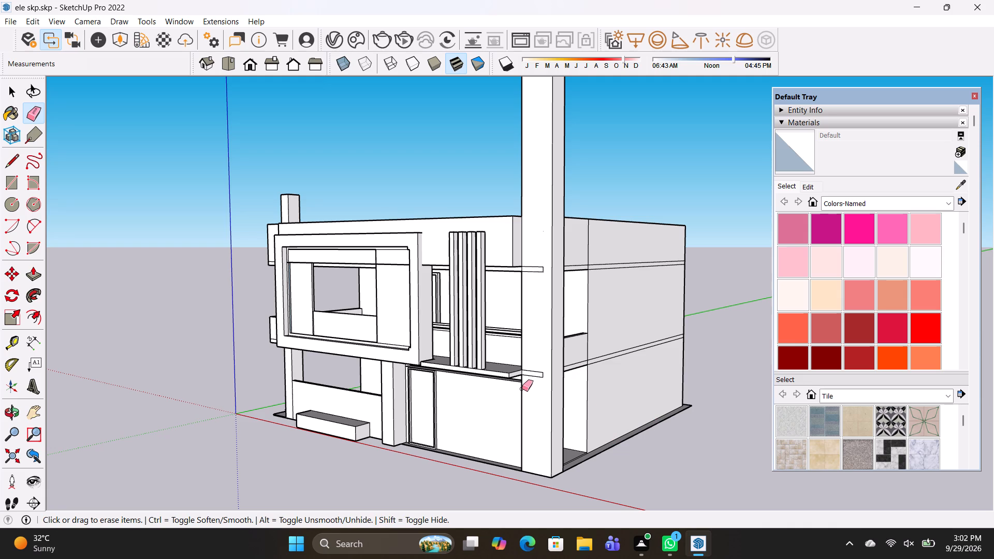
{"action": "middle_click_drag", "start_coordinate": [524, 393], "coordinate": [566, 417]}
{"action": "scroll", "coordinate": [413, 278], "scroll_direction": "up", "scroll_amount": 3}
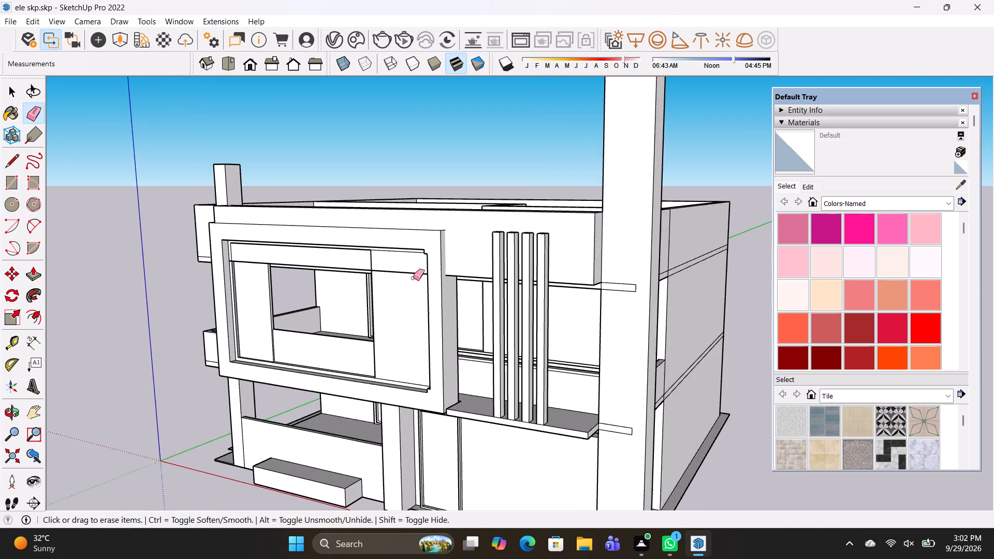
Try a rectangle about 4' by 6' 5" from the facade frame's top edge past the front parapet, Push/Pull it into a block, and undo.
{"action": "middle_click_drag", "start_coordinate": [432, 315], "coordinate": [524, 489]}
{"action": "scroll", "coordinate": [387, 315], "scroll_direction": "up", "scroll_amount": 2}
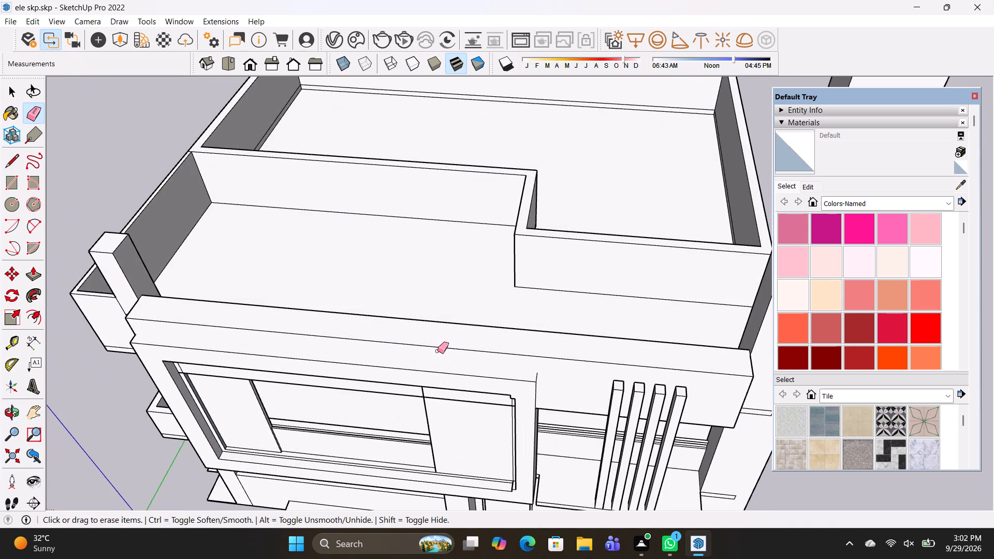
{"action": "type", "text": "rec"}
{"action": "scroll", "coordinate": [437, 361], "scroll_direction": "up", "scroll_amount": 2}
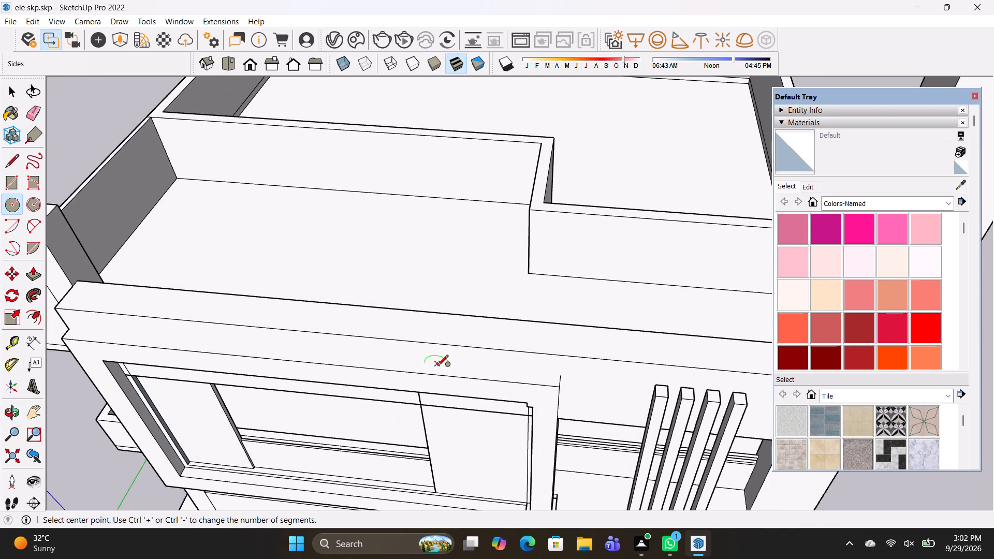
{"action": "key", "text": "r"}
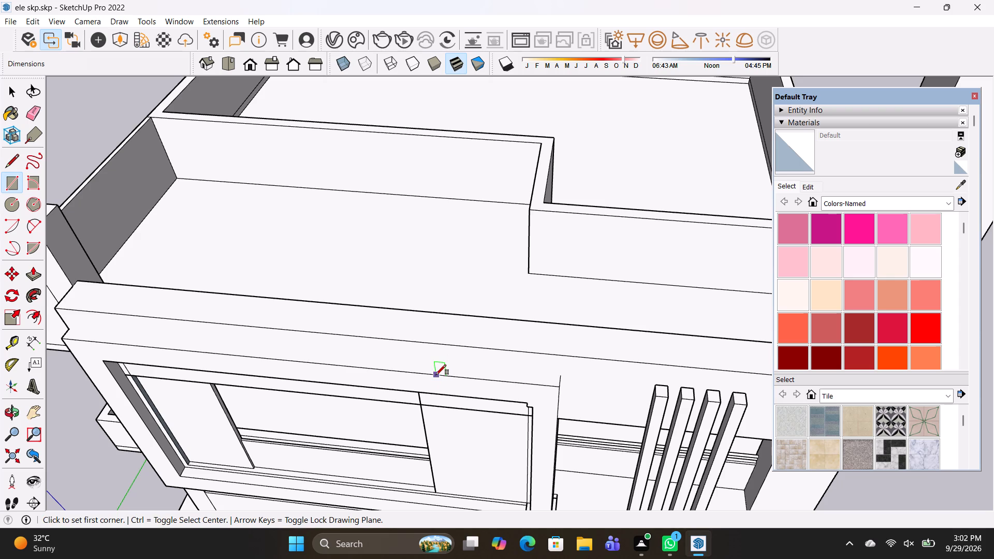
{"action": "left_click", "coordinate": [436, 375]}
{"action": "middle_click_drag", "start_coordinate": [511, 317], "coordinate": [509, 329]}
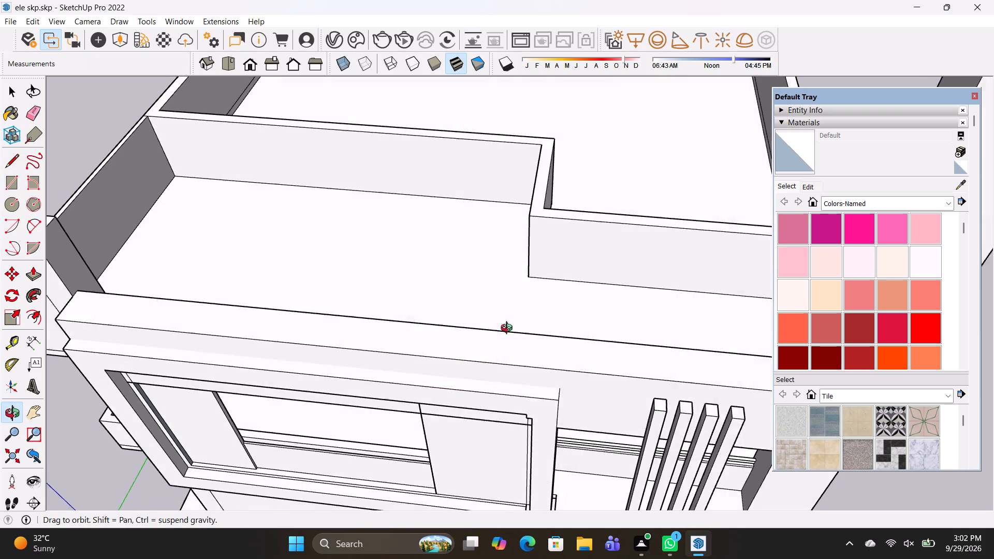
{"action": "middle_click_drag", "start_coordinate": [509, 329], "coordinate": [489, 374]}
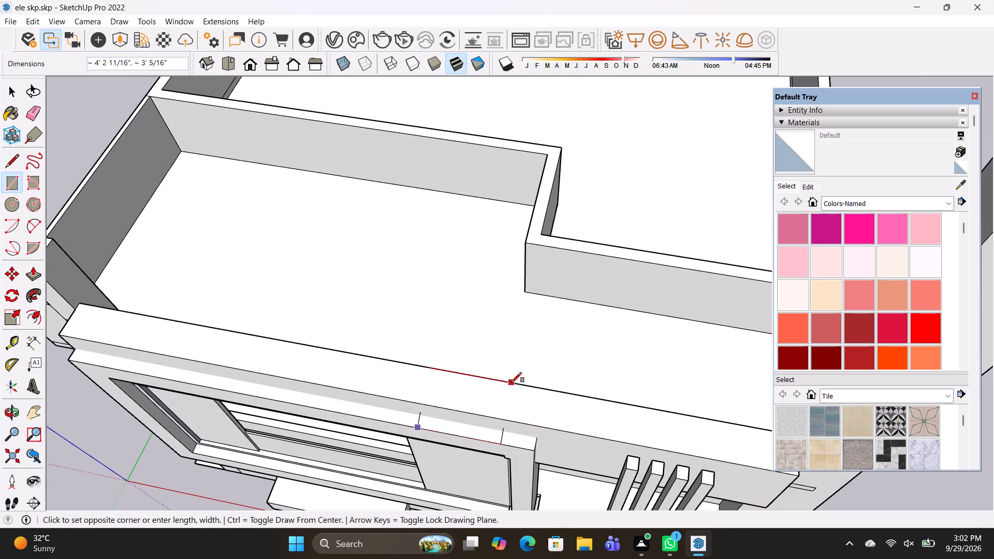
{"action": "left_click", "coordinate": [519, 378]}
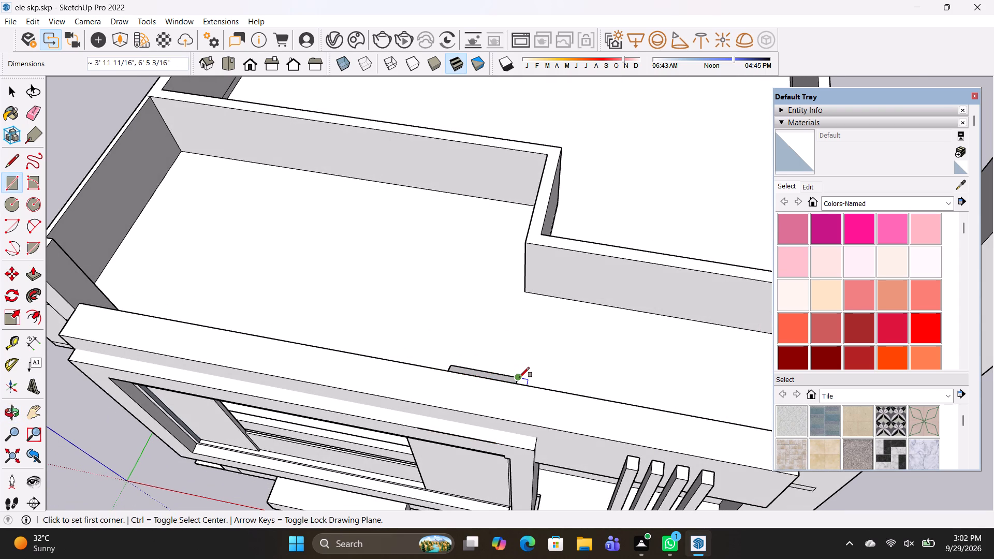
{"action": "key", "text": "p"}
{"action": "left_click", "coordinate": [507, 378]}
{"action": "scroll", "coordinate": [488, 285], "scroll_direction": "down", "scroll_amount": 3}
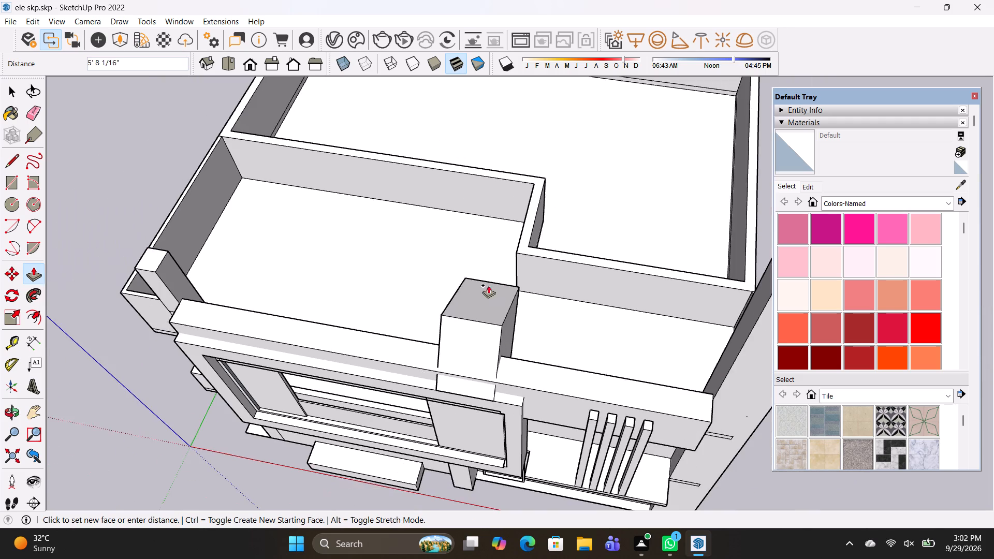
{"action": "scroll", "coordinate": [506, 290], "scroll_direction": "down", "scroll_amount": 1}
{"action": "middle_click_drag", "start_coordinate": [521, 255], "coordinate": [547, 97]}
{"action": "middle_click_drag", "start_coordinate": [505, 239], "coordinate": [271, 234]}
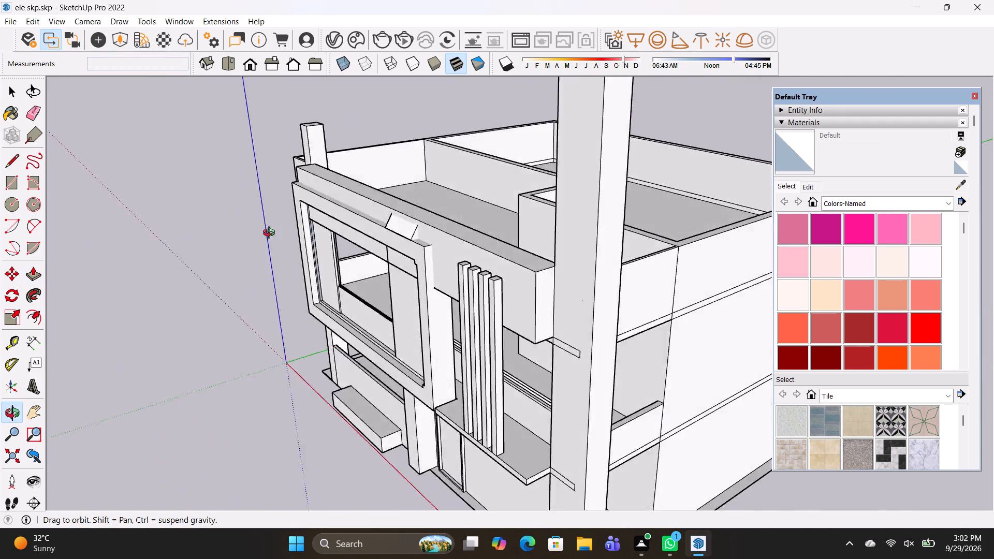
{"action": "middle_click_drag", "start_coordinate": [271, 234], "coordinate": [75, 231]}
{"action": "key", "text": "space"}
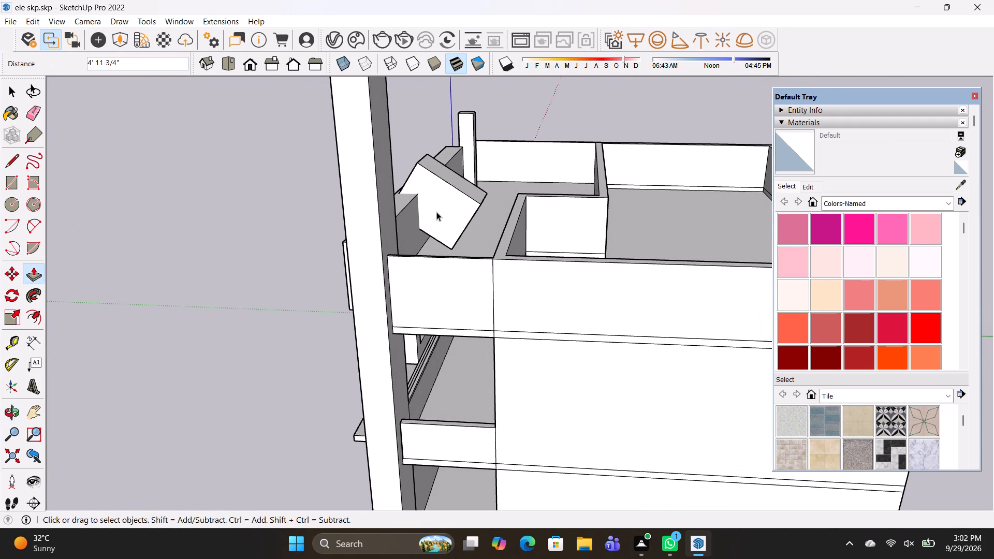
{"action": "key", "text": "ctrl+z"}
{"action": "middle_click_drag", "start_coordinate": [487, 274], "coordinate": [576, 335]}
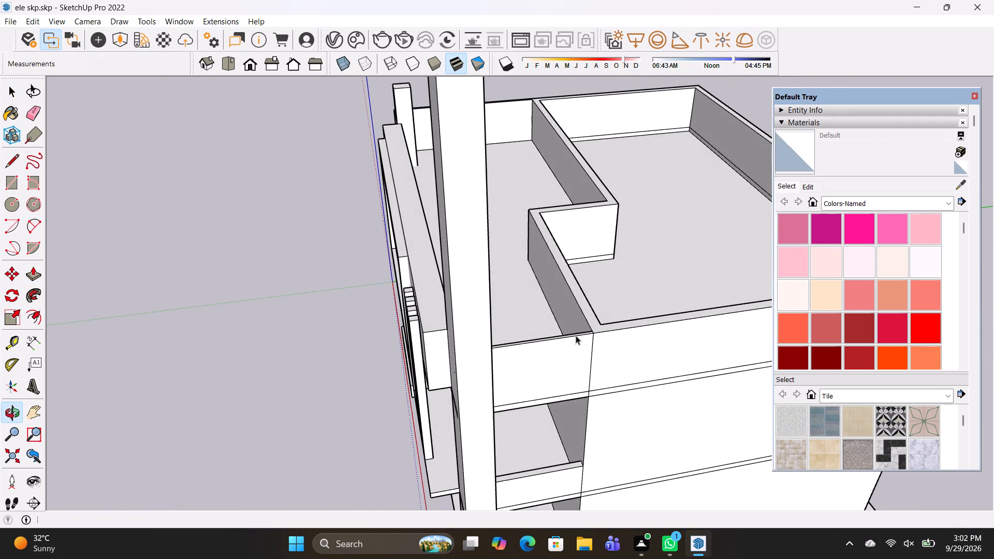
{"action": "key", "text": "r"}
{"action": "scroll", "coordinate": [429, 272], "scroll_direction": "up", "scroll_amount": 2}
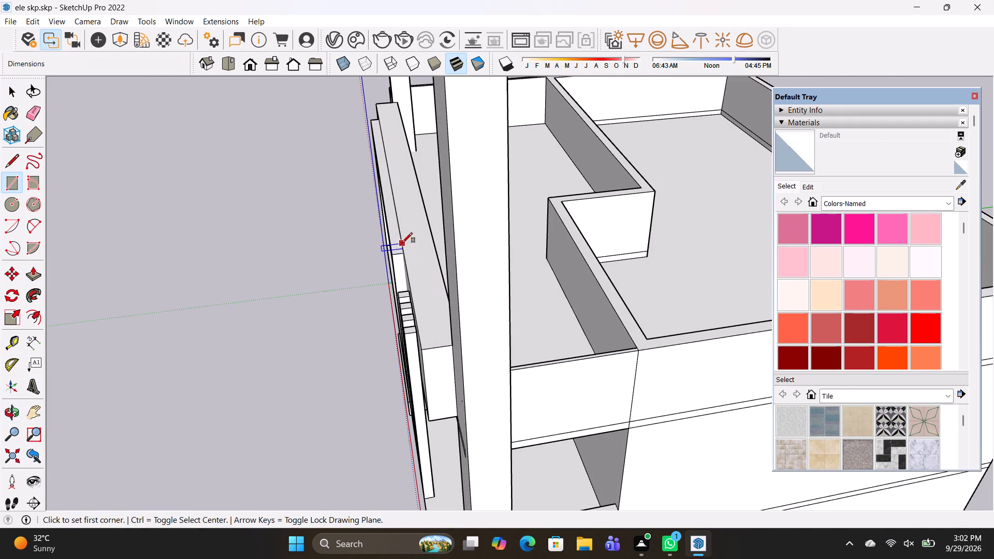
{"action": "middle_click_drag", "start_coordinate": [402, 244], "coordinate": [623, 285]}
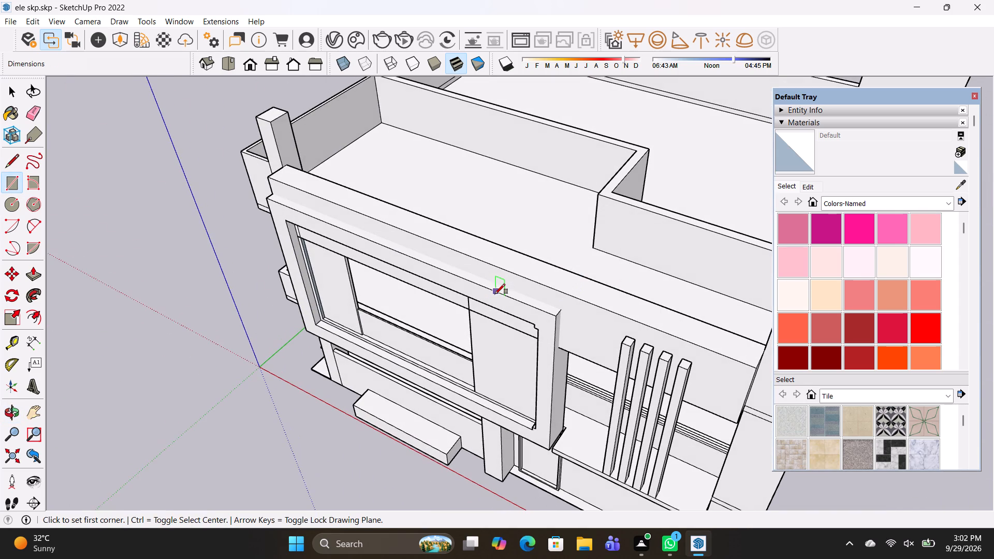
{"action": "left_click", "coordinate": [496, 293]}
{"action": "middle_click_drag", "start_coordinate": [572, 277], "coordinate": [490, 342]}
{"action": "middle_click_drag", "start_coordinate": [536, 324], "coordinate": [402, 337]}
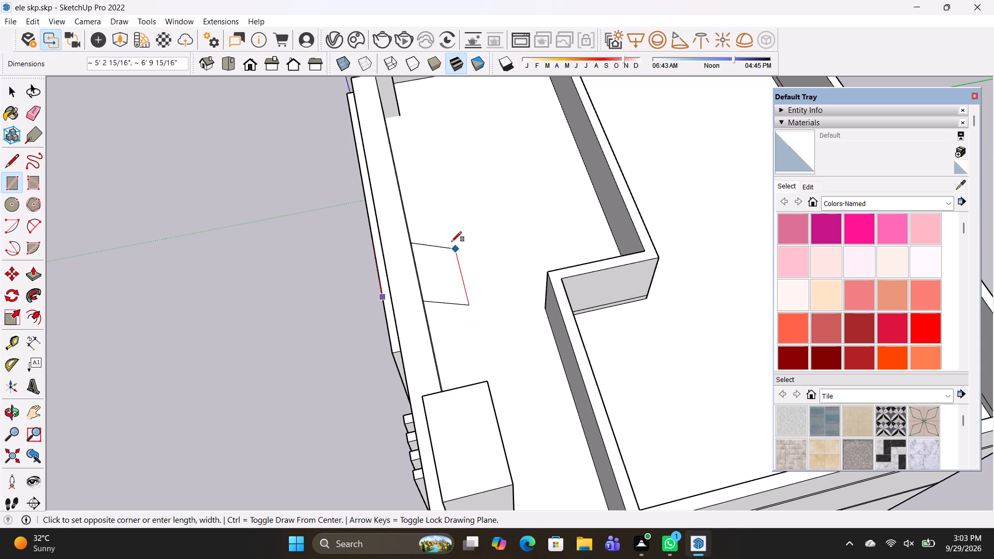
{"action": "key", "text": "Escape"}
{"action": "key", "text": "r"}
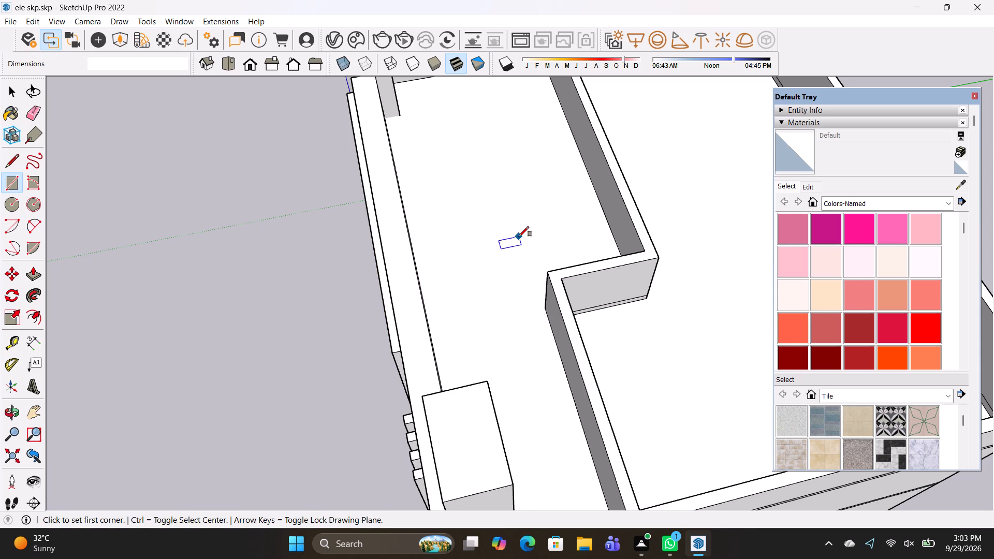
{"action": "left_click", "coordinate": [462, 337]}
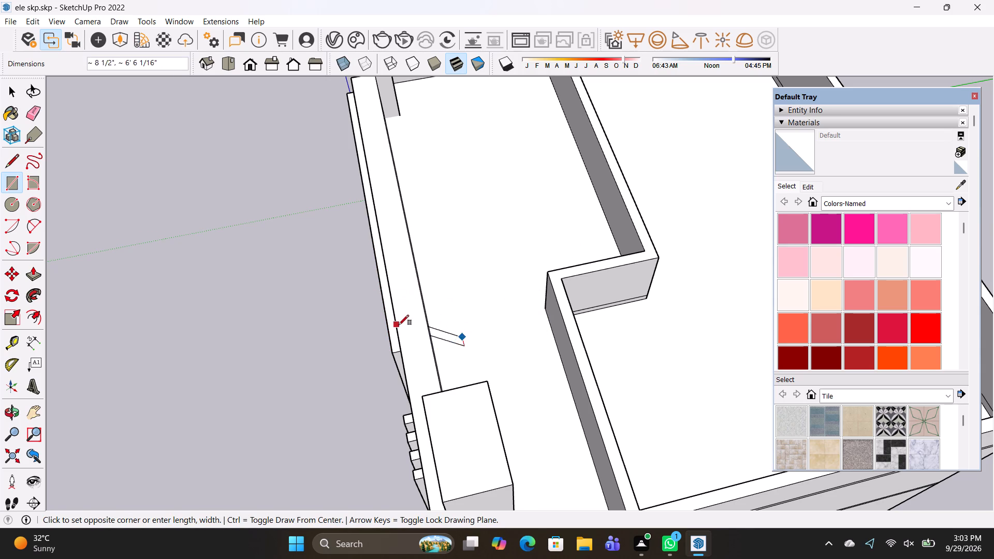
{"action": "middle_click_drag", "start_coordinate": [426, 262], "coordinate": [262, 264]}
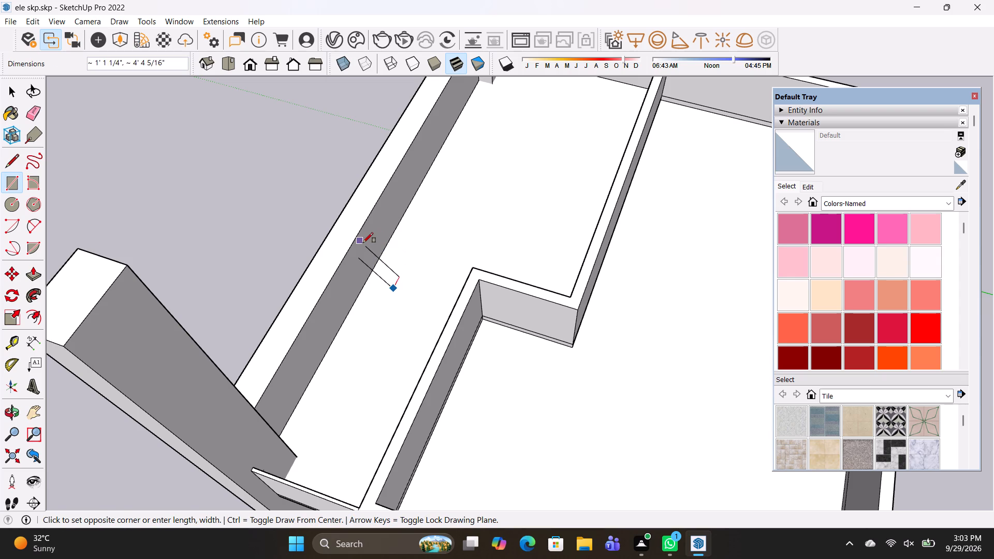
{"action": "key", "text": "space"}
Draw a small rectangle across the full width of the front parapet's top surface, behind the facade frame.
{"action": "type", "text": "r"}
{"action": "left_click", "coordinate": [319, 256]}
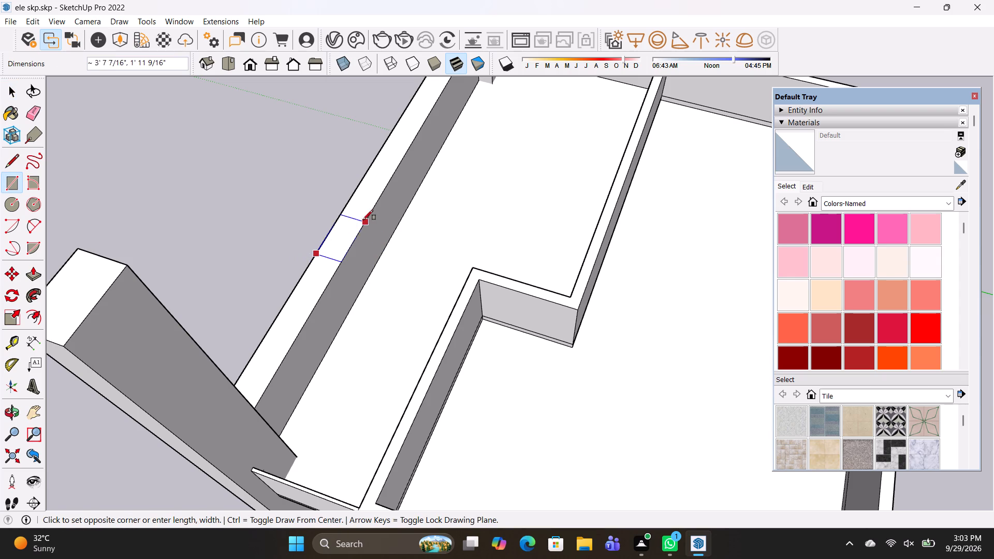
{"action": "left_click", "coordinate": [371, 211]}
{"action": "scroll", "coordinate": [364, 245], "scroll_direction": "up", "scroll_amount": 2}
{"action": "key", "text": "space"}
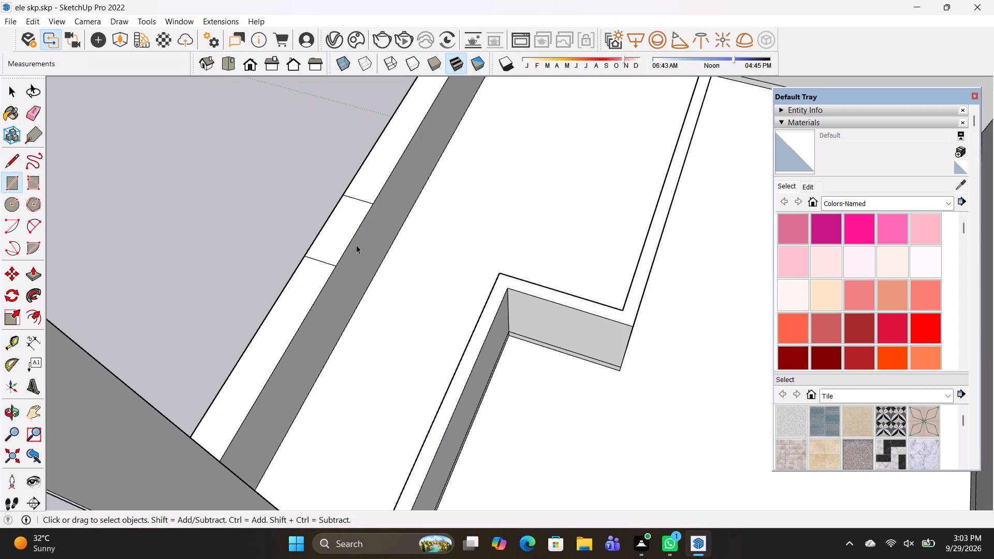
Copy the rectangle's roof-side edge about 3' 2" back from the parapet over the roof.
{"action": "left_click", "coordinate": [351, 242]}
{"action": "key", "text": "m"}
{"action": "left_click", "coordinate": [351, 242]}
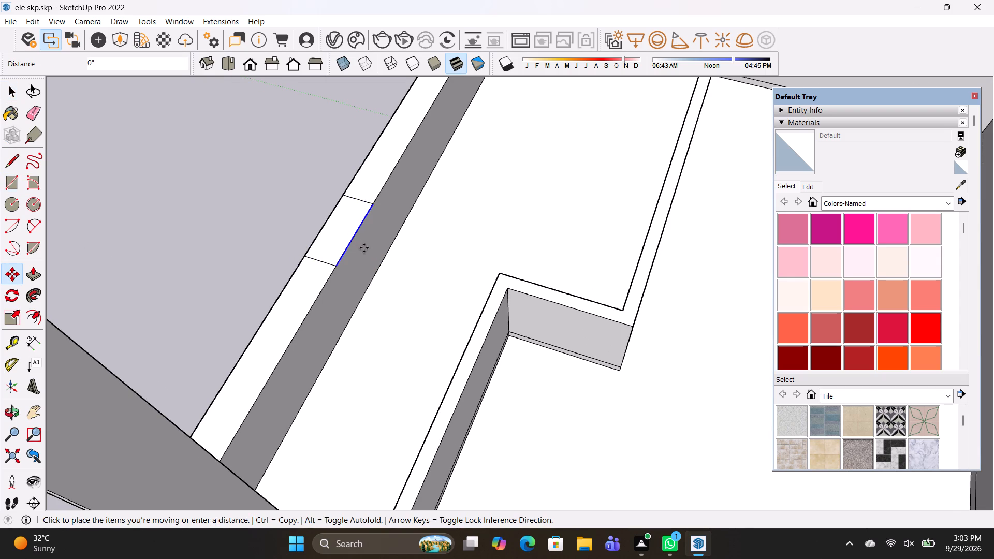
{"action": "left_click", "coordinate": [353, 240]}
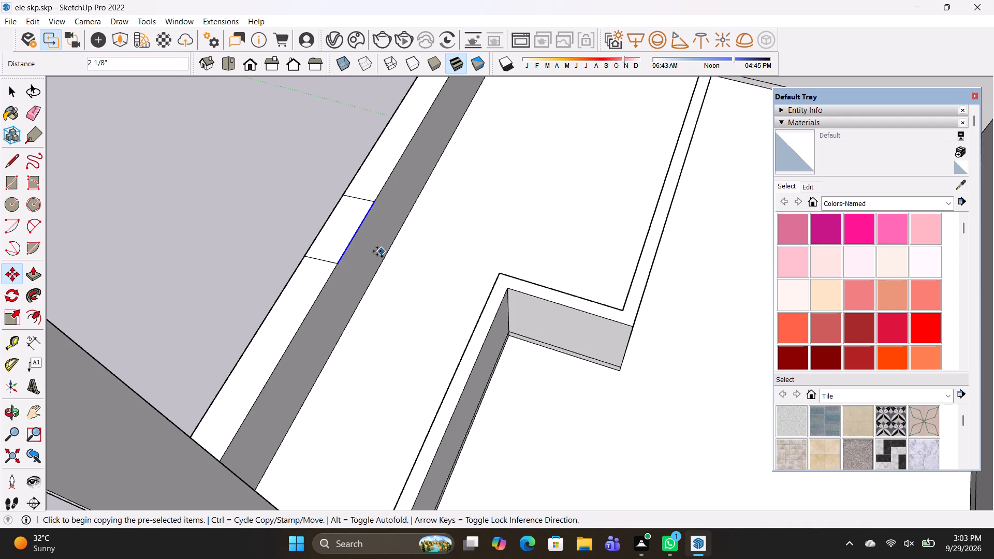
{"action": "left_click", "coordinate": [349, 237]}
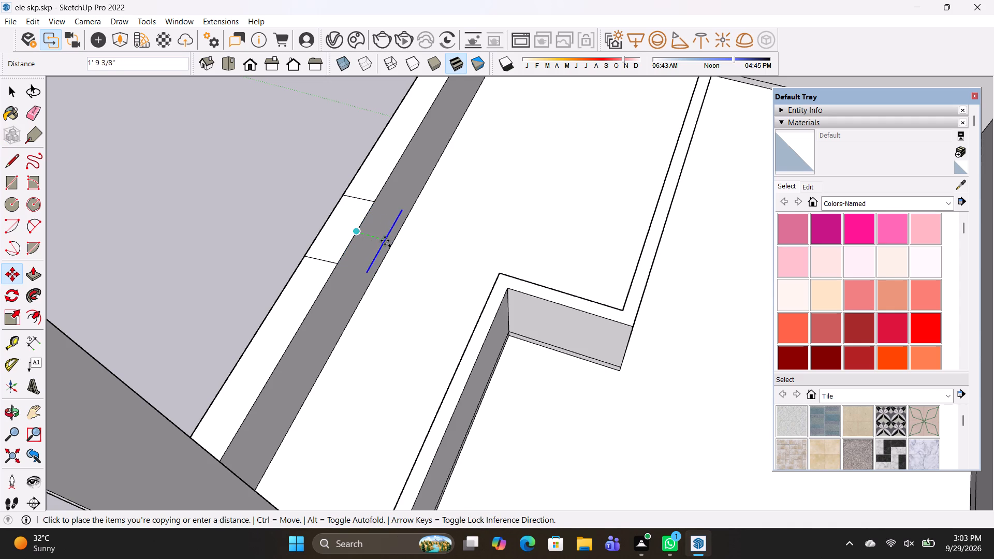
{"action": "middle_click_drag", "start_coordinate": [385, 240], "coordinate": [525, 240]}
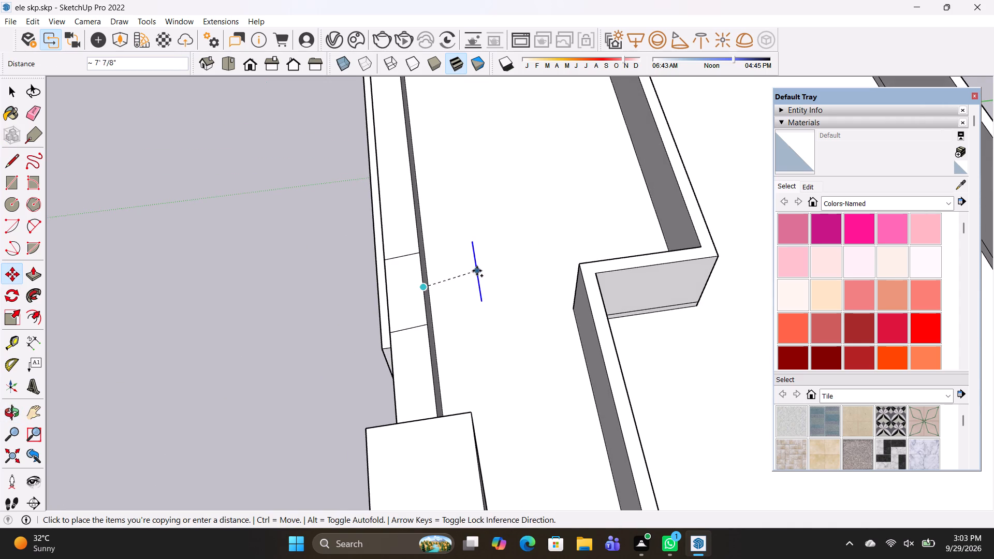
{"action": "left_click", "coordinate": [481, 273]}
Draw lines joining both ends of the copied edge to the parapet rectangle's corners to close a face.
{"action": "middle_click_drag", "start_coordinate": [434, 327], "coordinate": [633, 293]}
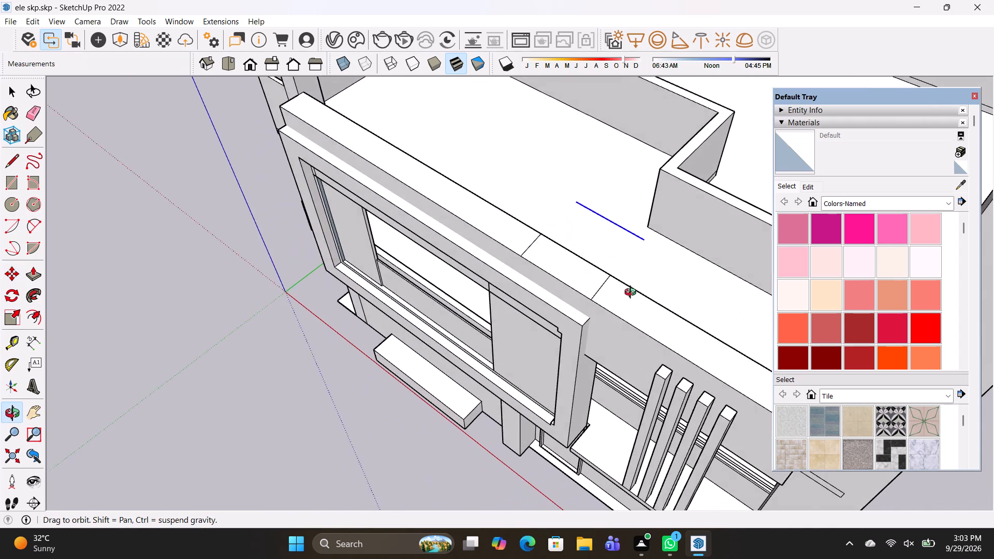
{"action": "middle_click_drag", "start_coordinate": [633, 293], "coordinate": [633, 288]}
{"action": "key", "text": "l"}
{"action": "left_click", "coordinate": [610, 266]}
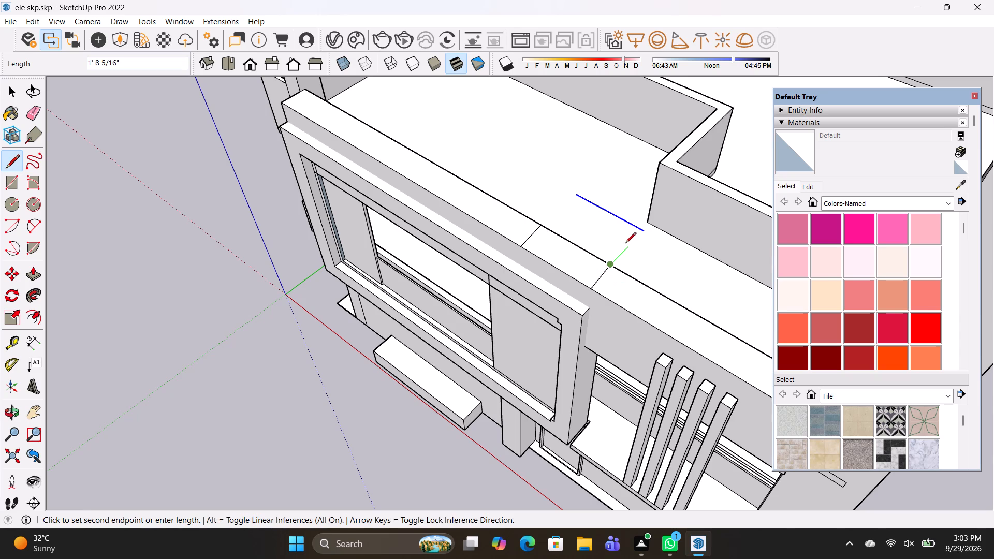
{"action": "left_click", "coordinate": [644, 232]}
{"action": "left_click", "coordinate": [573, 194]}
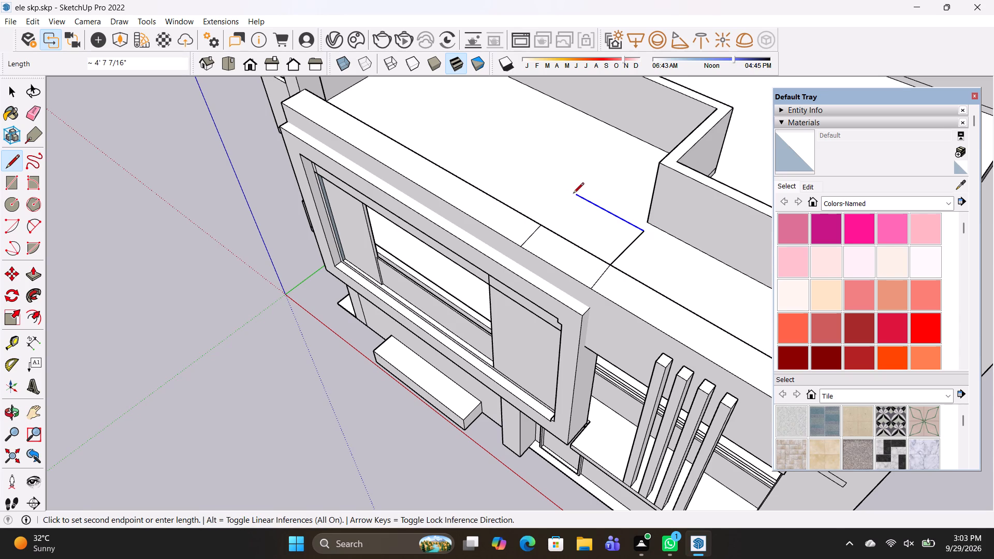
{"action": "left_click", "coordinate": [544, 224]}
{"action": "left_click", "coordinate": [579, 197]}
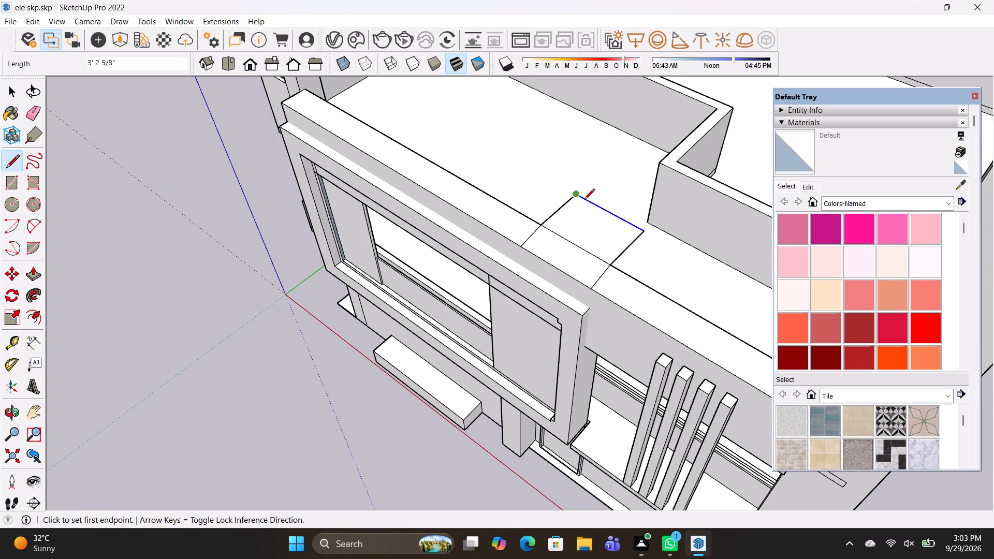
Push/Pull the closed face behind the parapet up about 3' 7" into a block.
{"action": "key", "text": "space"}
{"action": "key", "text": "p"}
{"action": "left_click", "coordinate": [581, 245]}
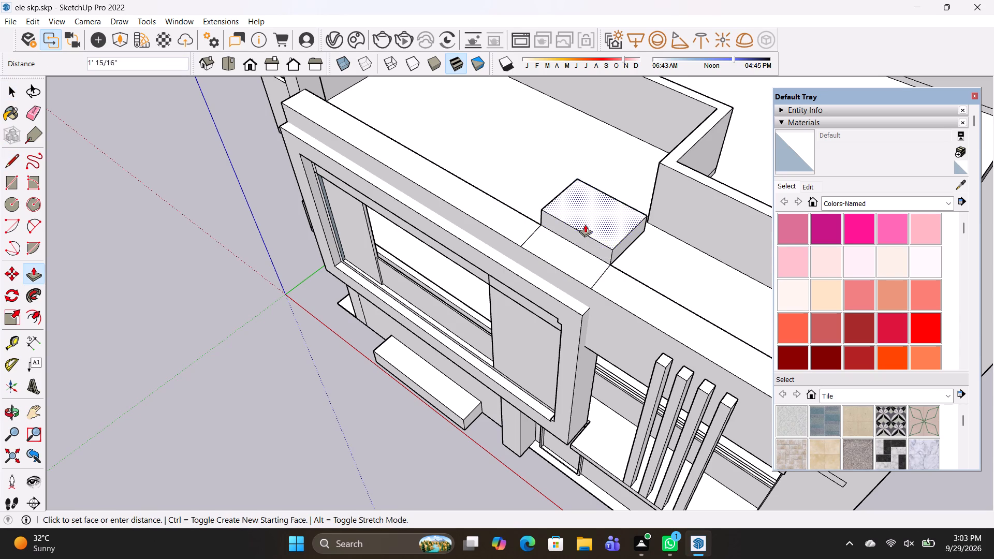
{"action": "scroll", "coordinate": [575, 218], "scroll_direction": "down", "scroll_amount": 1}
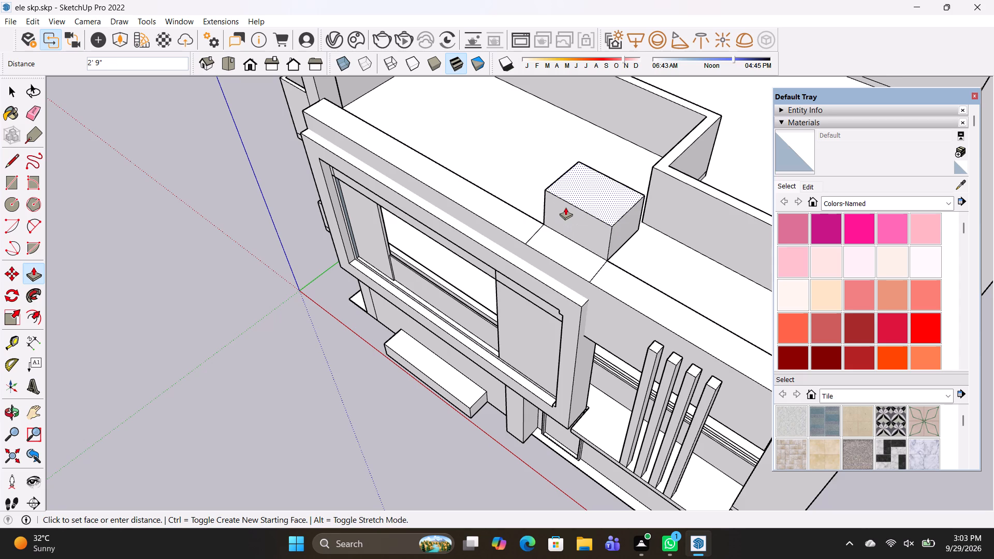
{"action": "scroll", "coordinate": [565, 210], "scroll_direction": "down", "scroll_amount": 2}
{"action": "middle_click_drag", "start_coordinate": [577, 229], "coordinate": [639, 141]}
{"action": "middle_click", "coordinate": [639, 141]}
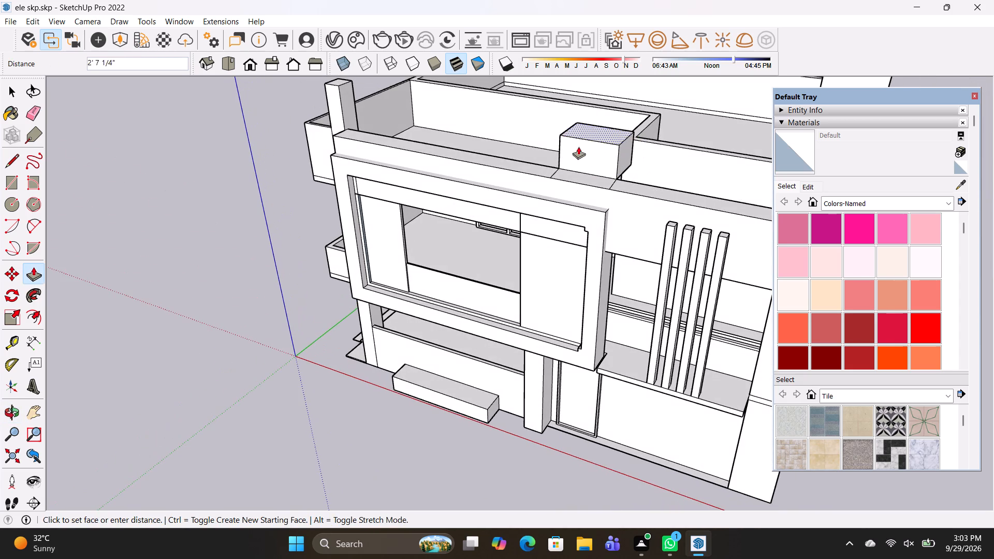
{"action": "middle_click_drag", "start_coordinate": [589, 150], "coordinate": [584, 125]}
{"action": "left_click", "coordinate": [582, 113]}
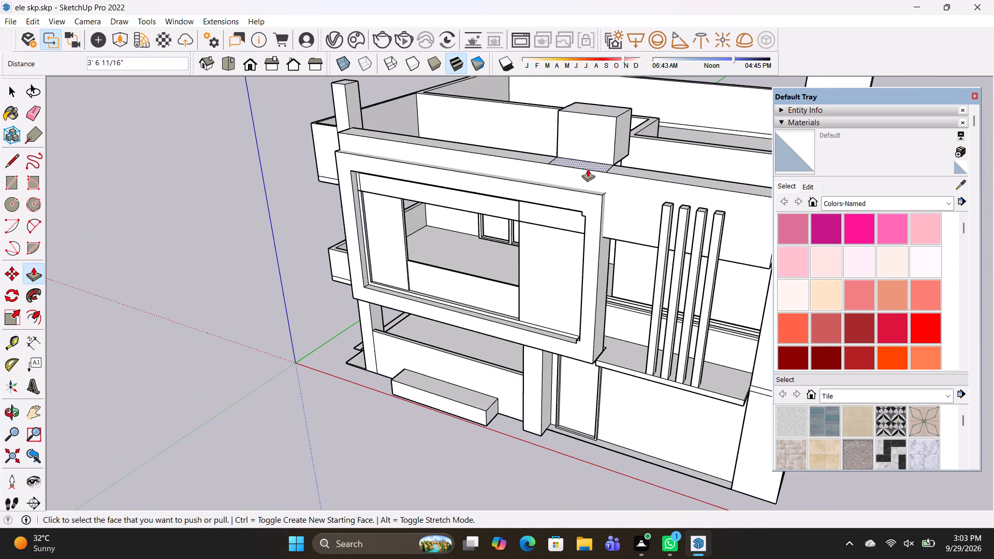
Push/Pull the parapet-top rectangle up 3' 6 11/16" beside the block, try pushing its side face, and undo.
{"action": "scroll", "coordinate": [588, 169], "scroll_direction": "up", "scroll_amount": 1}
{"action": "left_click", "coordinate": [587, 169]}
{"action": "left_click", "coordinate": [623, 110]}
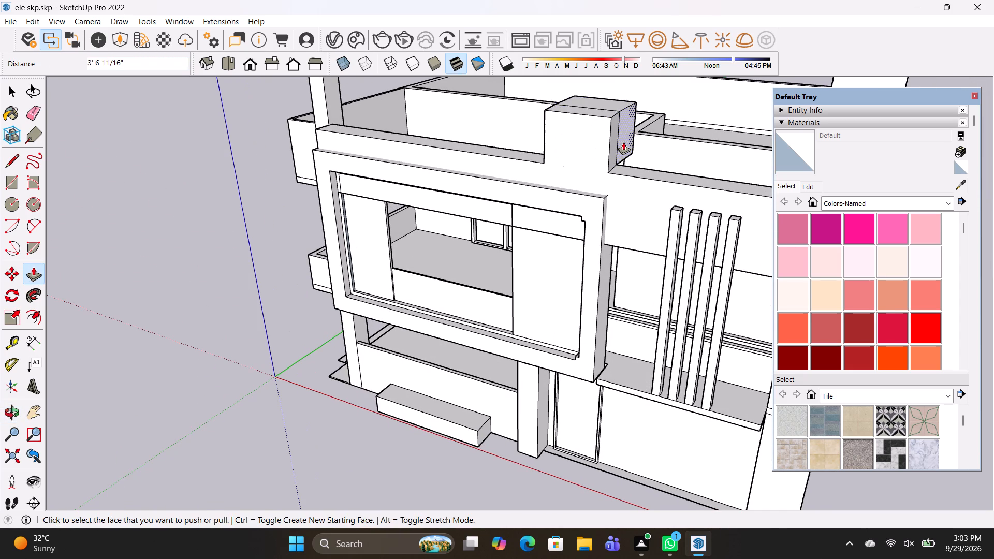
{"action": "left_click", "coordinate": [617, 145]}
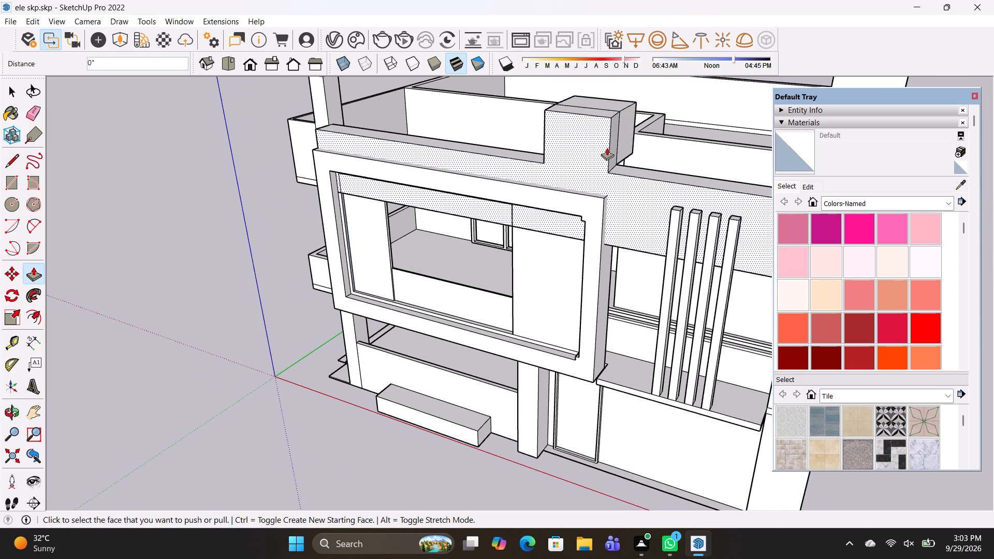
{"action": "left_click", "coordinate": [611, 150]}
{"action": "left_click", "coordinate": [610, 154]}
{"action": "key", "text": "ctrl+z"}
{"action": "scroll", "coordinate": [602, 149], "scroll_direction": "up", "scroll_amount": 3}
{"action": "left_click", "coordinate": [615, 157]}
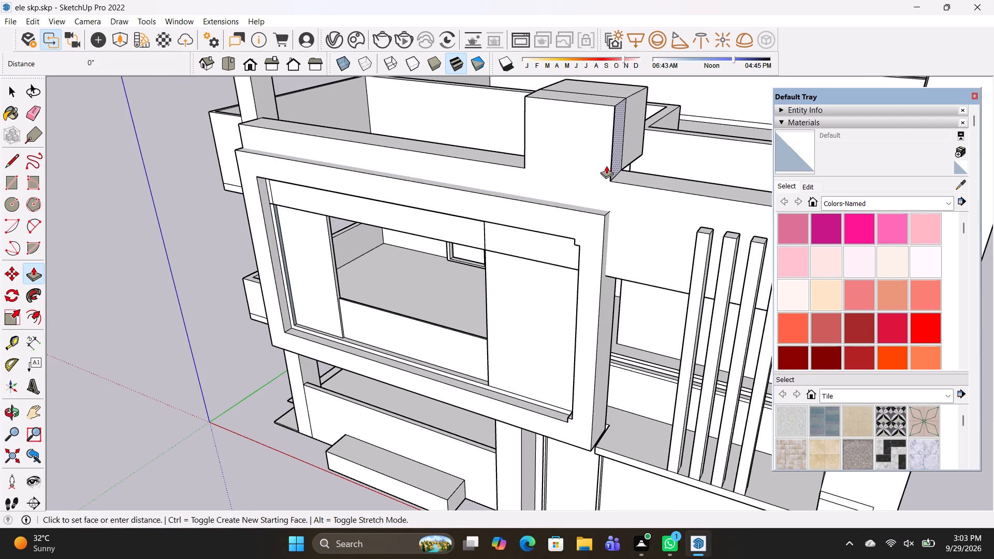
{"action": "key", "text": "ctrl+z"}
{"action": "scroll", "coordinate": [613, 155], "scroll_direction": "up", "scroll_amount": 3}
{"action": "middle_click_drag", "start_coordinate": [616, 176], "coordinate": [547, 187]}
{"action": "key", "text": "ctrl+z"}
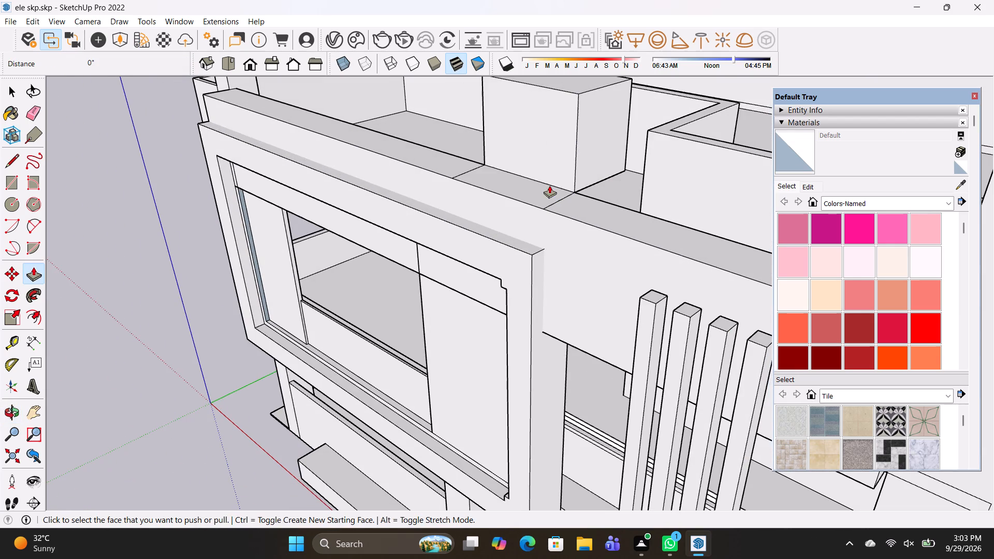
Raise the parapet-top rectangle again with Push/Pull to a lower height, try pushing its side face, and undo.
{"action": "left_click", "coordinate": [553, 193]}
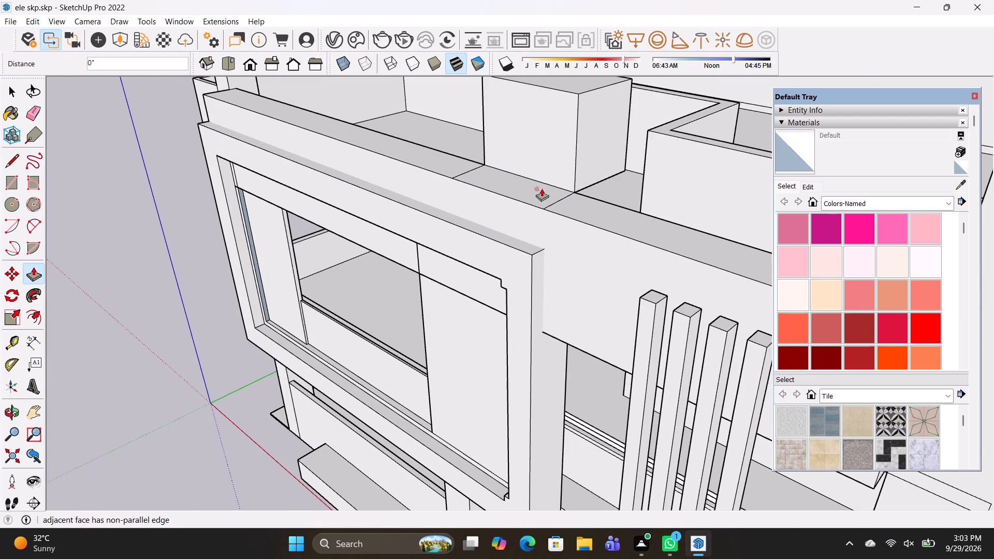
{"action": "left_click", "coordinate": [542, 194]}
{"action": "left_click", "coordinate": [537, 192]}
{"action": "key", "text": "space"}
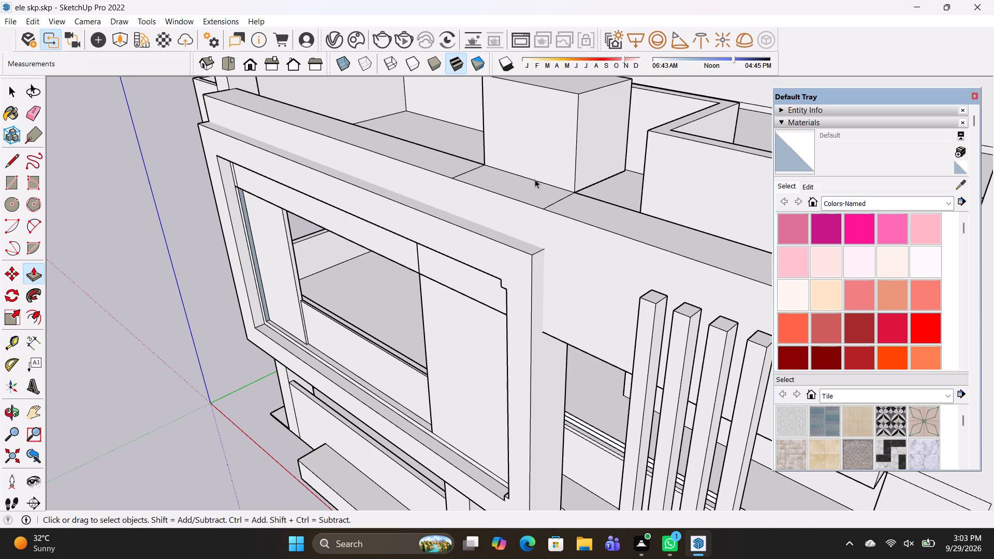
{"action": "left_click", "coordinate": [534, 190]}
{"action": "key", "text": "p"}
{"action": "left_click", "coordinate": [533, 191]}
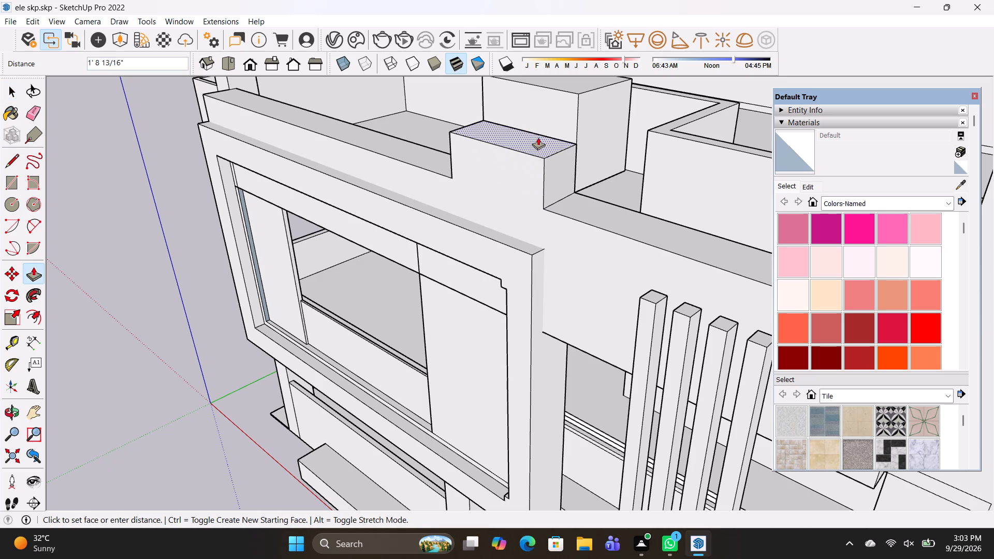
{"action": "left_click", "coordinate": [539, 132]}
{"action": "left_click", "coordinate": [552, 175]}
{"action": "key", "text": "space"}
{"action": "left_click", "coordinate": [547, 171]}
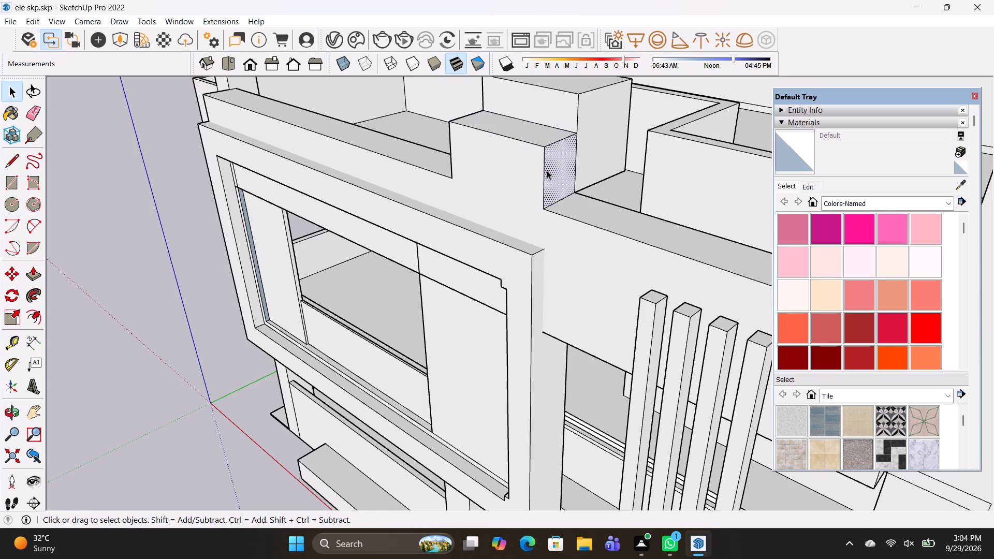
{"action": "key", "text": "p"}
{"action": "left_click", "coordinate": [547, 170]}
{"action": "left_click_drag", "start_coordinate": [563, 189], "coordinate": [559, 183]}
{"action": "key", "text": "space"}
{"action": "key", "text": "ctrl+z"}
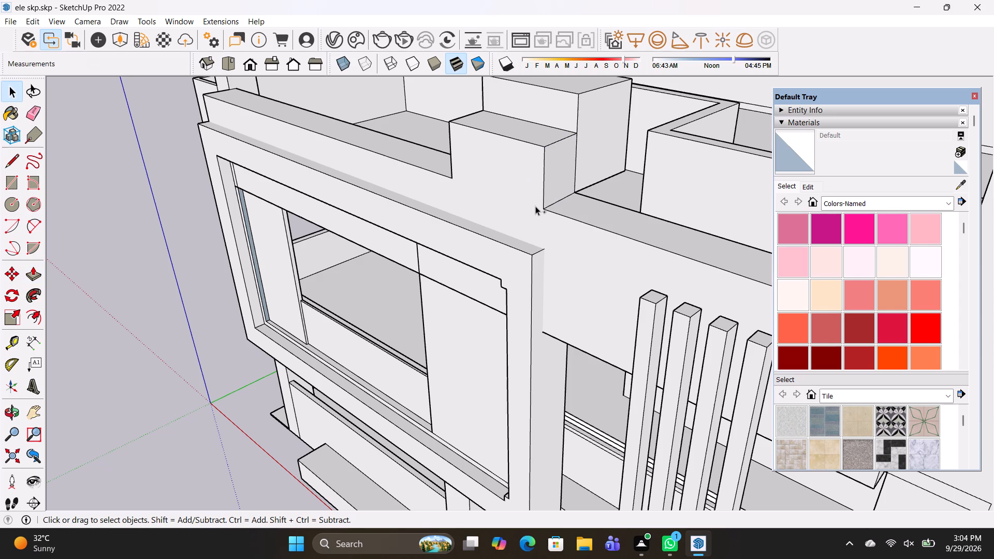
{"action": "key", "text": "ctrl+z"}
Copy the rectangle's slat-side end edge about 1' 8" inward along the parapet top.
{"action": "middle_click_drag", "start_coordinate": [542, 207], "coordinate": [569, 253]}
{"action": "left_click", "coordinate": [574, 254]}
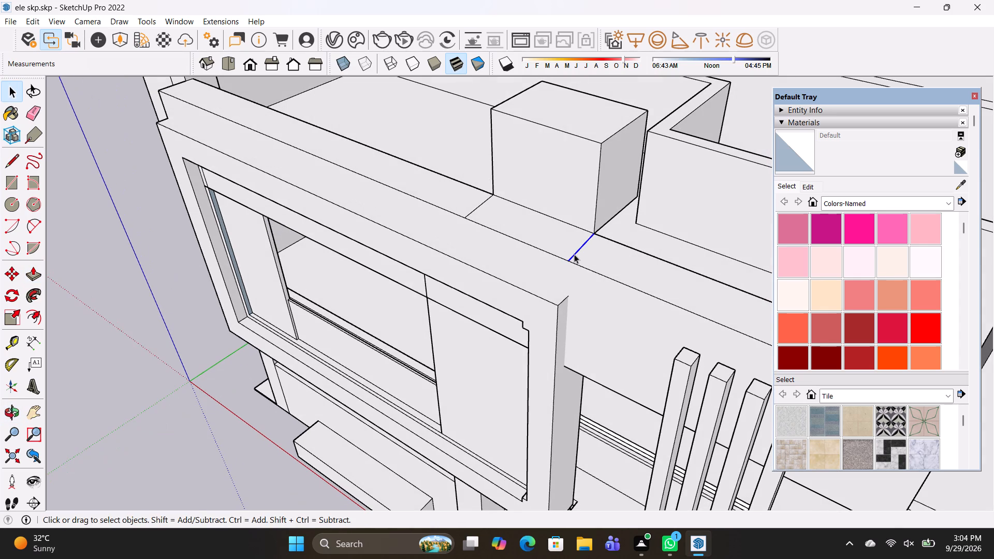
{"action": "key", "text": "m"}
{"action": "left_click", "coordinate": [574, 254]}
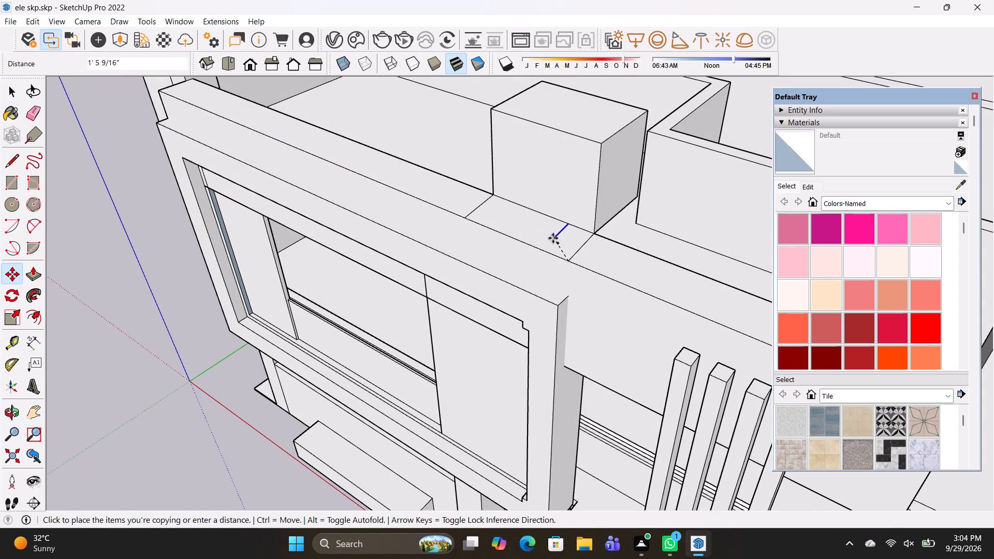
{"action": "left_click", "coordinate": [530, 245]}
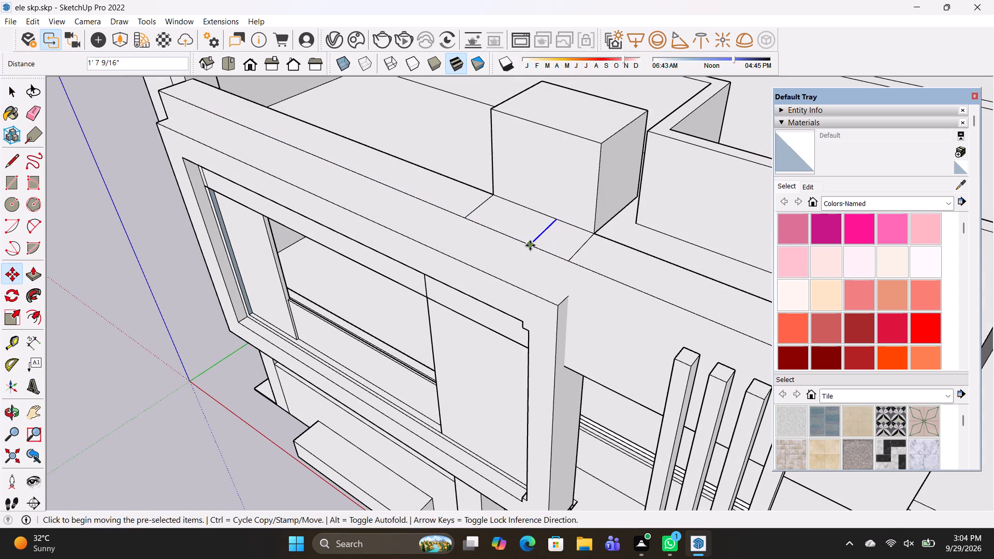
{"action": "key", "text": "space"}
Erase the block behind the parapet and the original slat-side end edge of the parapet-top rectangle.
{"action": "type", "text": "e"}
{"action": "left_click_drag", "start_coordinate": [604, 219], "coordinate": [615, 227]}
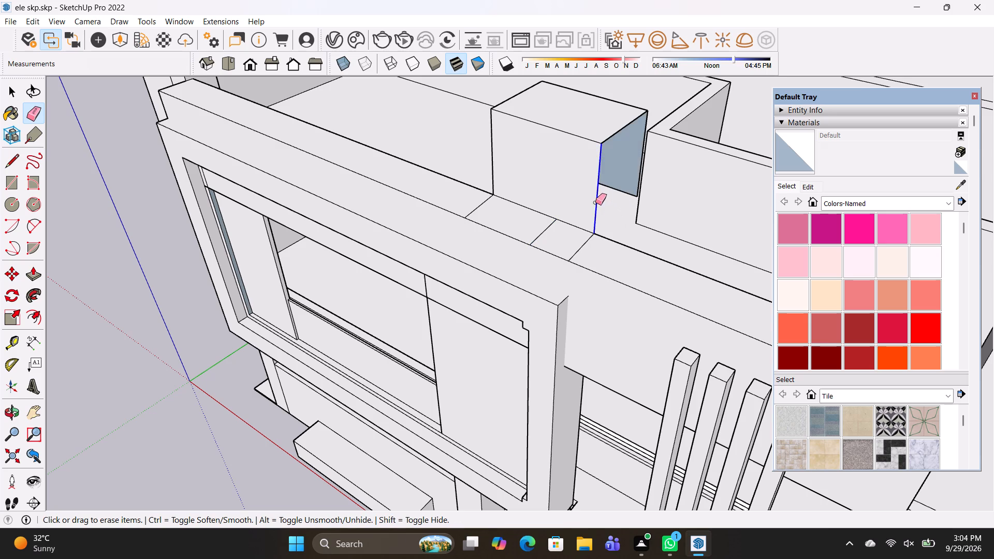
{"action": "left_click", "coordinate": [596, 203]}
{"action": "left_click_drag", "start_coordinate": [592, 151], "coordinate": [592, 134]}
{"action": "left_click_drag", "start_coordinate": [596, 180], "coordinate": [591, 193]}
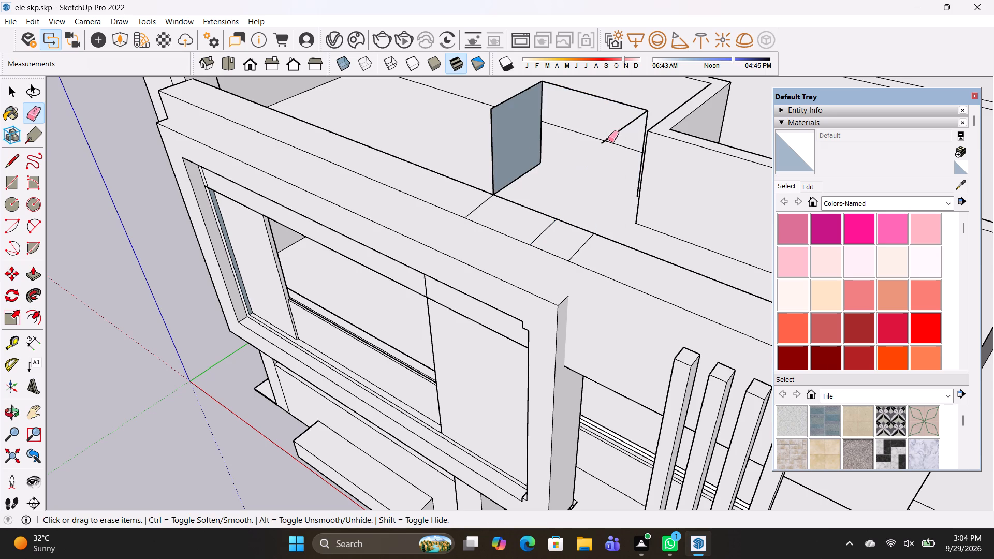
{"action": "left_click", "coordinate": [608, 140]}
{"action": "left_click", "coordinate": [623, 103]}
{"action": "left_click", "coordinate": [645, 116]}
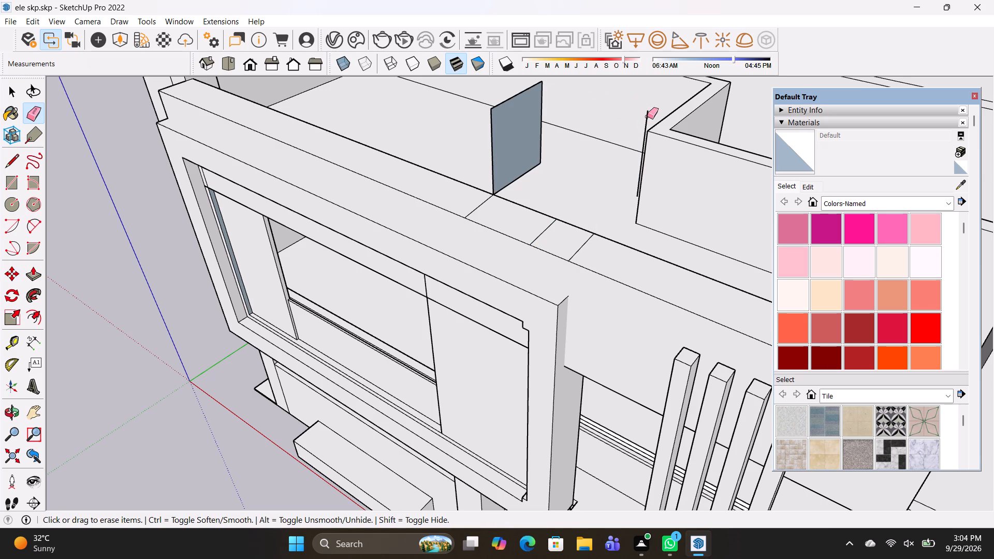
{"action": "left_click", "coordinate": [647, 116]}
{"action": "left_click_drag", "start_coordinate": [523, 93], "coordinate": [542, 97]}
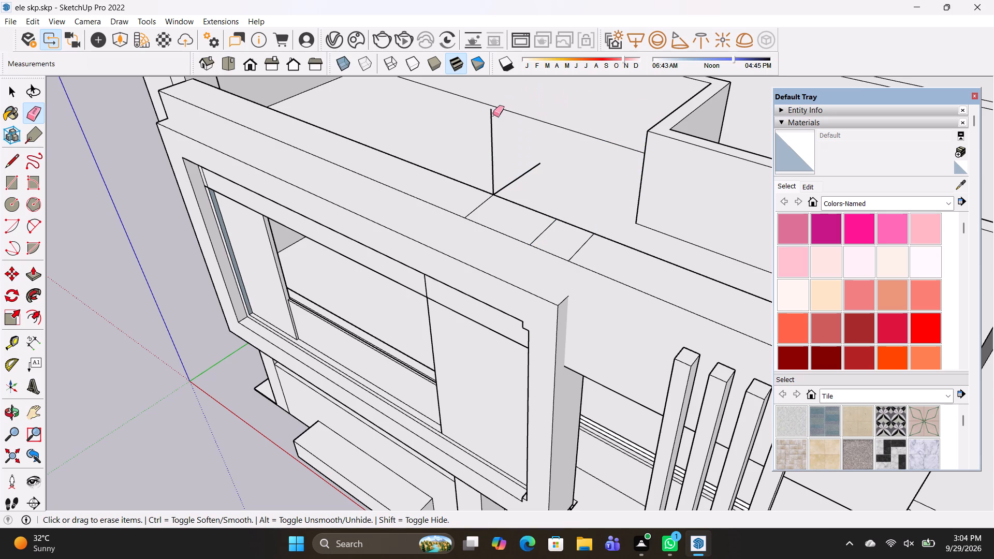
{"action": "left_click_drag", "start_coordinate": [489, 120], "coordinate": [521, 181]}
{"action": "left_click_drag", "start_coordinate": [576, 254], "coordinate": [582, 254]}
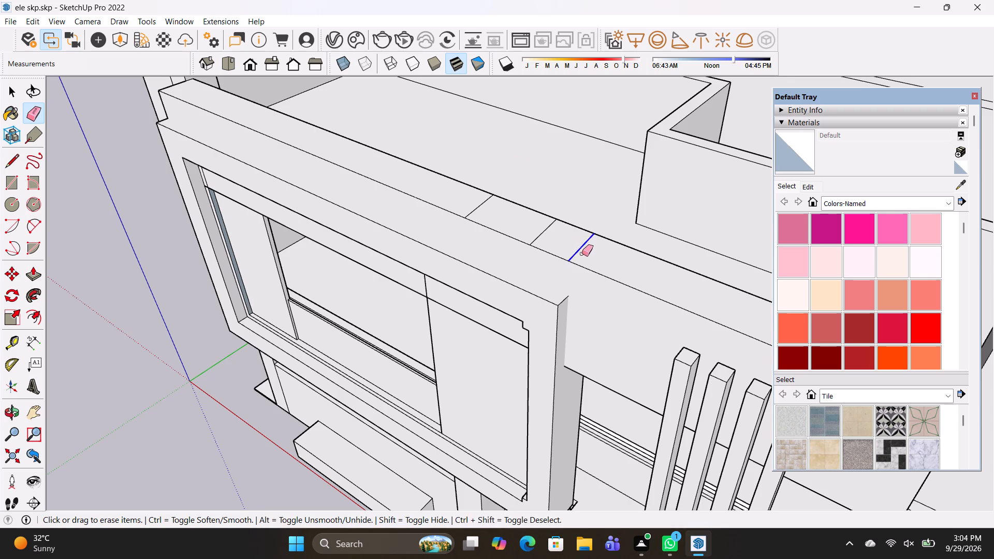
{"action": "left_click_drag", "start_coordinate": [582, 254], "coordinate": [588, 258]}
Push/Pull the narrowed parapet-top rectangle up 2' 10 1/2" into a pillar.
{"action": "key", "text": "p"}
{"action": "left_click", "coordinate": [521, 220]}
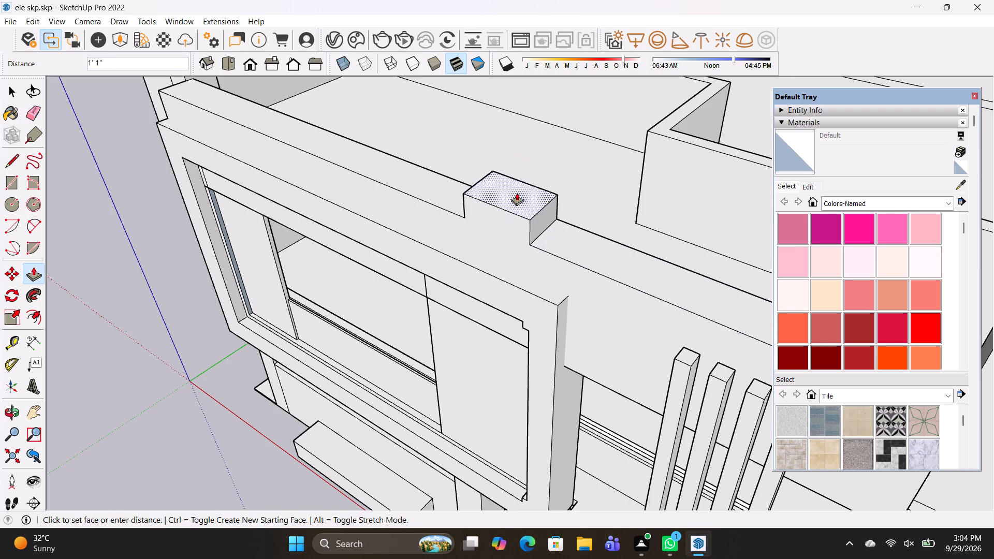
{"action": "left_click", "coordinate": [510, 150]}
Draw lines extending both front edges of the pillar down the parapet face to the top of the facade frame.
{"action": "middle_click_drag", "start_coordinate": [528, 215], "coordinate": [554, 199]}
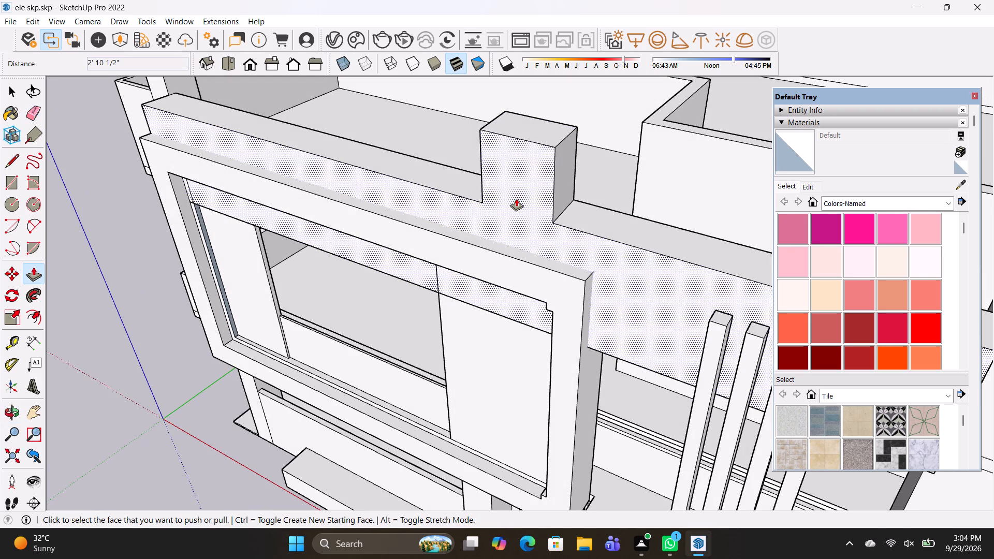
{"action": "key", "text": "l"}
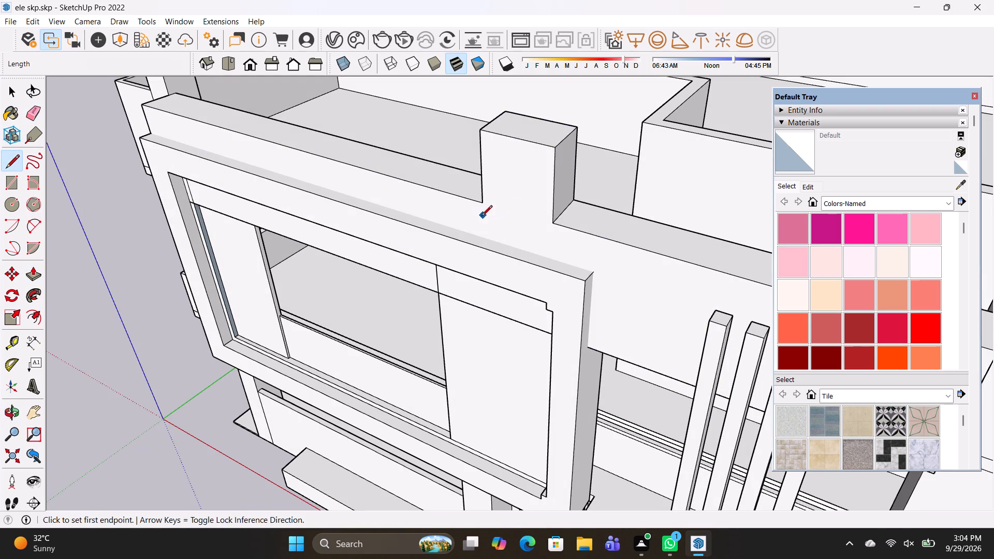
{"action": "left_click", "coordinate": [483, 202]}
{"action": "left_click", "coordinate": [484, 237]}
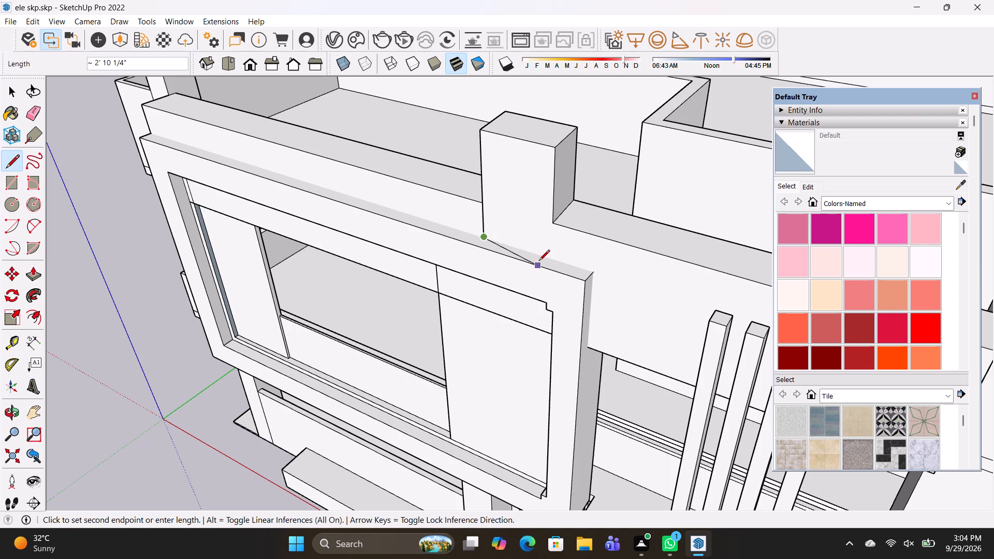
{"action": "left_click", "coordinate": [542, 255]}
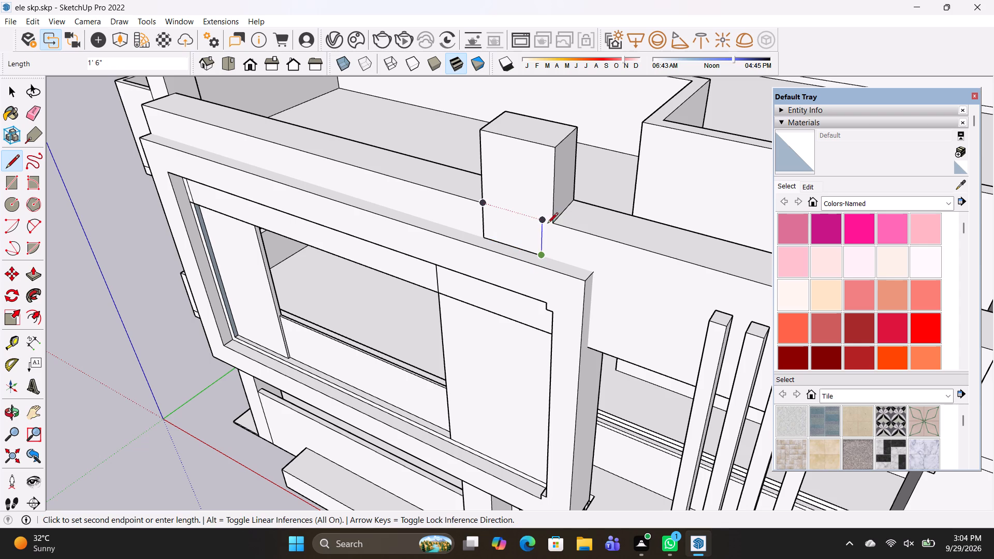
{"action": "key", "text": "space"}
{"action": "key", "text": "l"}
{"action": "left_click", "coordinate": [550, 226]}
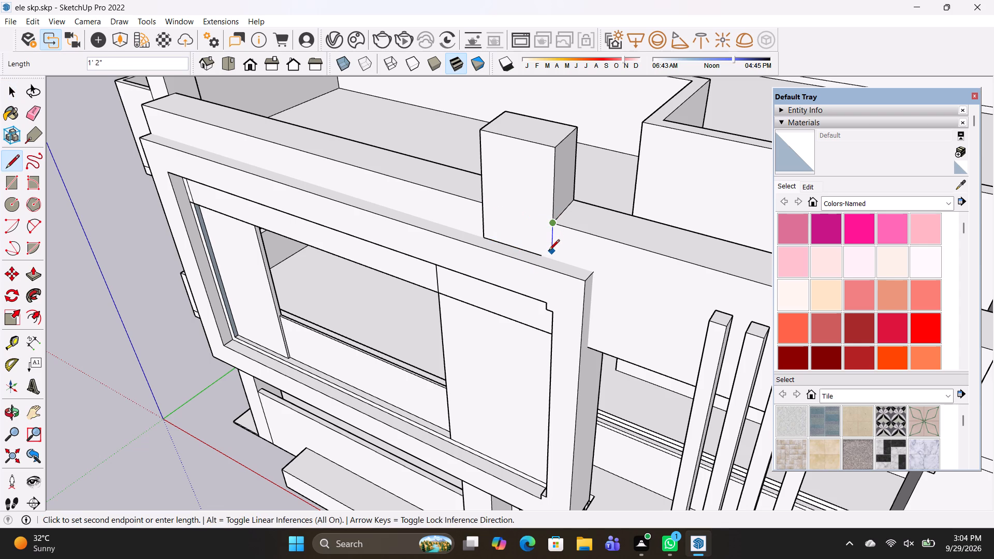
{"action": "left_click", "coordinate": [551, 259]}
{"action": "left_click", "coordinate": [542, 259]}
{"action": "key", "text": "space"}
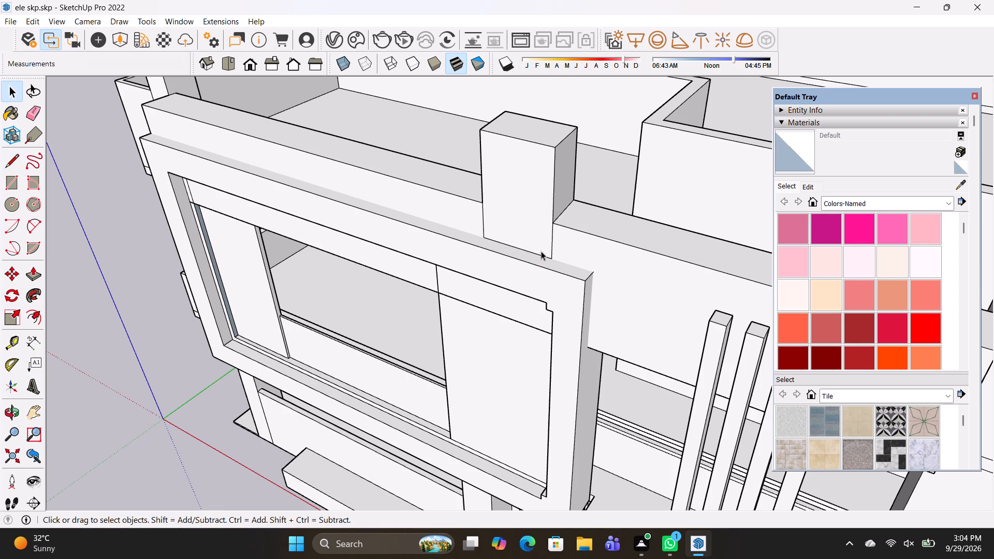
Push/Pull the pillar's extended front face forward about 8" over the facade frame's top.
{"action": "left_click", "coordinate": [533, 234]}
{"action": "key", "text": "p"}
{"action": "left_click", "coordinate": [529, 218]}
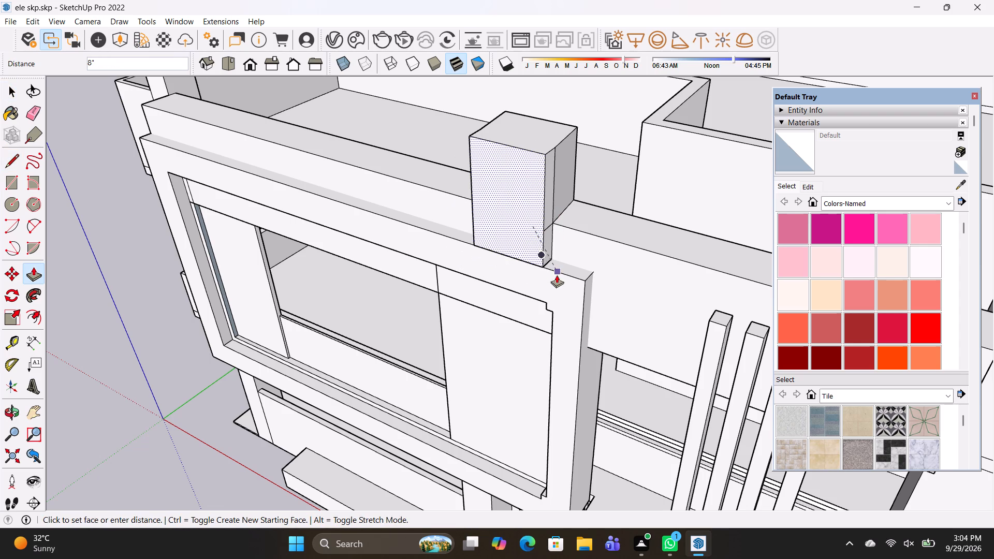
{"action": "left_click", "coordinate": [557, 273]}
Erase the leftover seam edges on both sides of the pillar's base and undo the stray erasure of its side face.
{"action": "middle_click_drag", "start_coordinate": [536, 249], "coordinate": [458, 234]}
{"action": "key", "text": "e"}
{"action": "left_click_drag", "start_coordinate": [474, 209], "coordinate": [473, 200]}
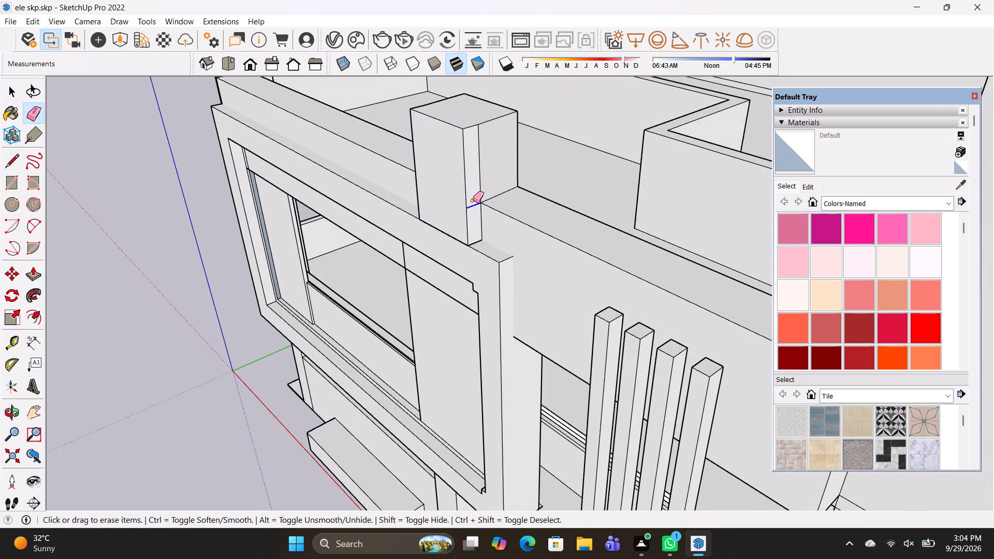
{"action": "left_click_drag", "start_coordinate": [473, 200], "coordinate": [473, 199]}
{"action": "scroll", "coordinate": [474, 218], "scroll_direction": "down", "scroll_amount": 2}
{"action": "middle_click_drag", "start_coordinate": [452, 244], "coordinate": [734, 233]}
{"action": "scroll", "coordinate": [631, 187], "scroll_direction": "up", "scroll_amount": 3}
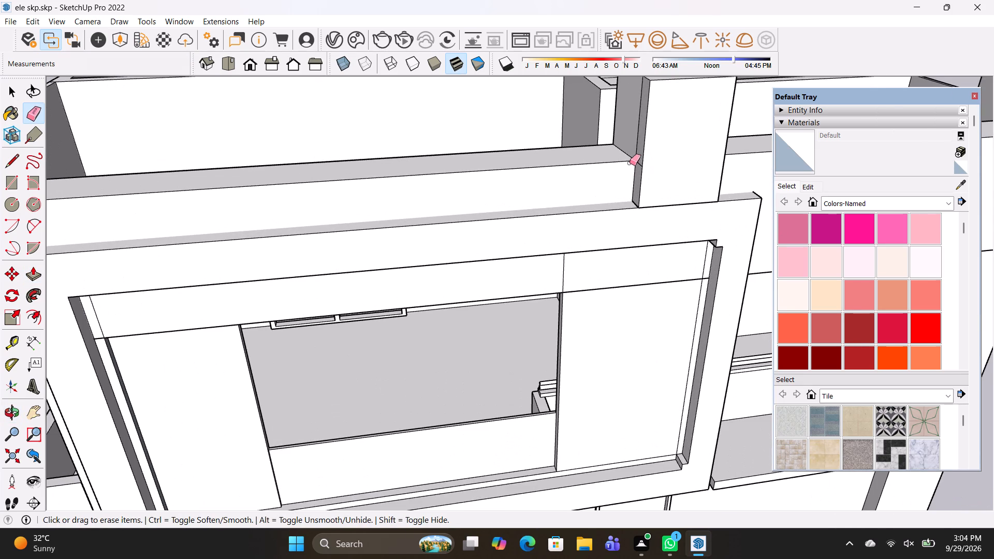
{"action": "left_click", "coordinate": [638, 163]}
{"action": "left_click", "coordinate": [637, 147]}
{"action": "scroll", "coordinate": [654, 157], "scroll_direction": "down", "scroll_amount": 3}
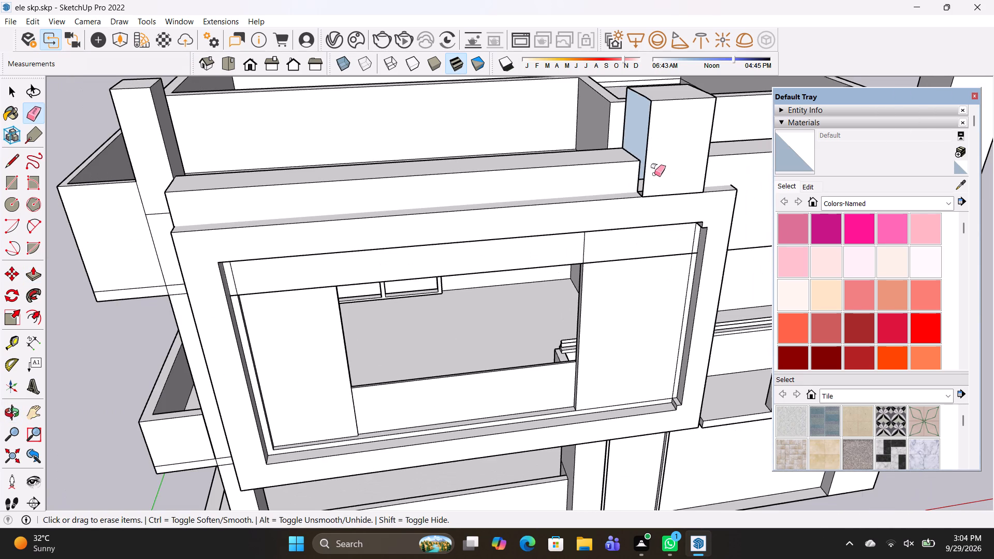
{"action": "key", "text": "ctrl+z"}
Push/Pull the pillar's top face up about 6' 7" to make it taller.
{"action": "middle_click_drag", "start_coordinate": [654, 176], "coordinate": [427, 186]}
{"action": "middle_click_drag", "start_coordinate": [540, 202], "coordinate": [525, 241], "text": "shift"}
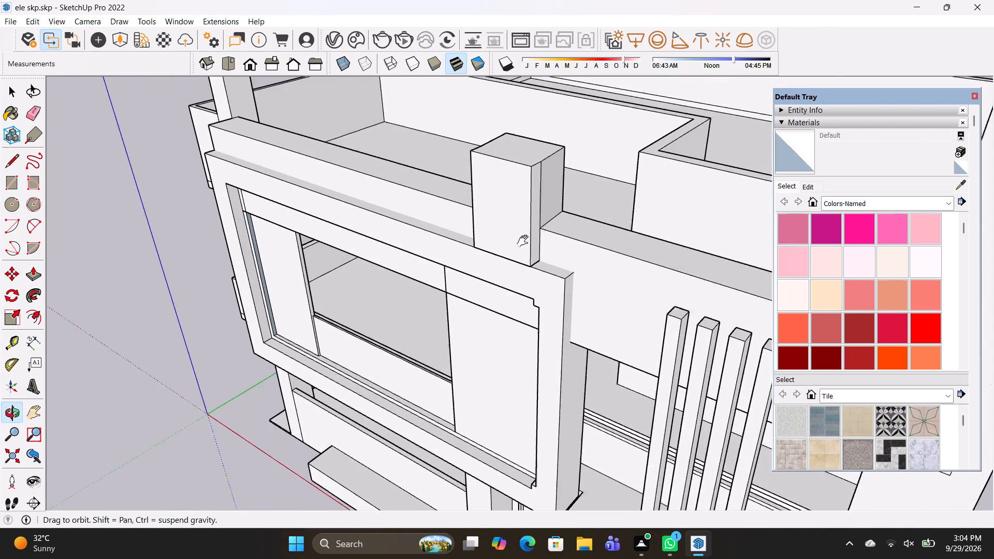
{"action": "middle_click_drag", "start_coordinate": [525, 241], "coordinate": [488, 268], "text": "shift"}
{"action": "scroll", "coordinate": [498, 299], "scroll_direction": "down", "scroll_amount": 3}
{"action": "middle_click_drag", "start_coordinate": [527, 333], "coordinate": [613, 268]}
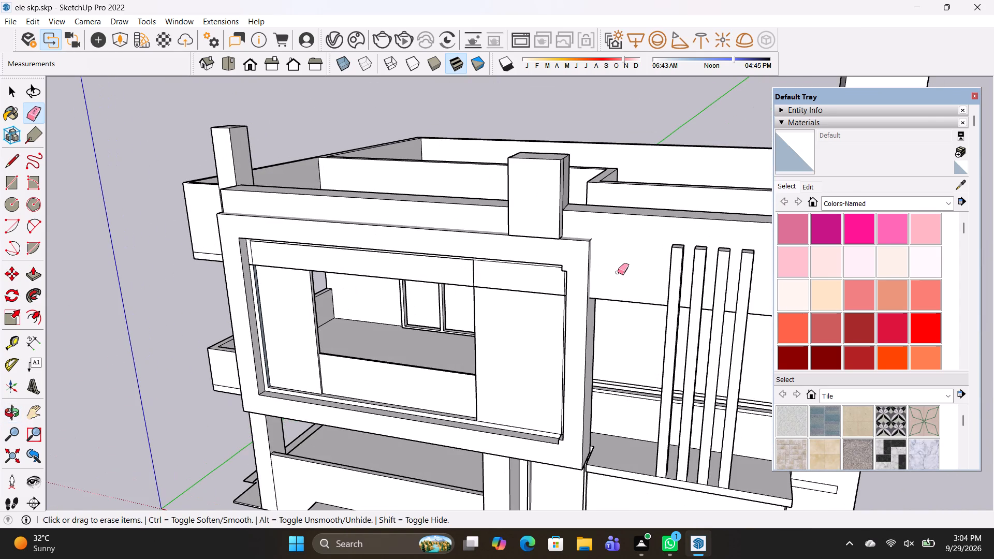
{"action": "scroll", "coordinate": [621, 215], "scroll_direction": "down", "scroll_amount": 3}
{"action": "middle_click_drag", "start_coordinate": [616, 240], "coordinate": [666, 166]}
{"action": "scroll", "coordinate": [585, 173], "scroll_direction": "down", "scroll_amount": 2}
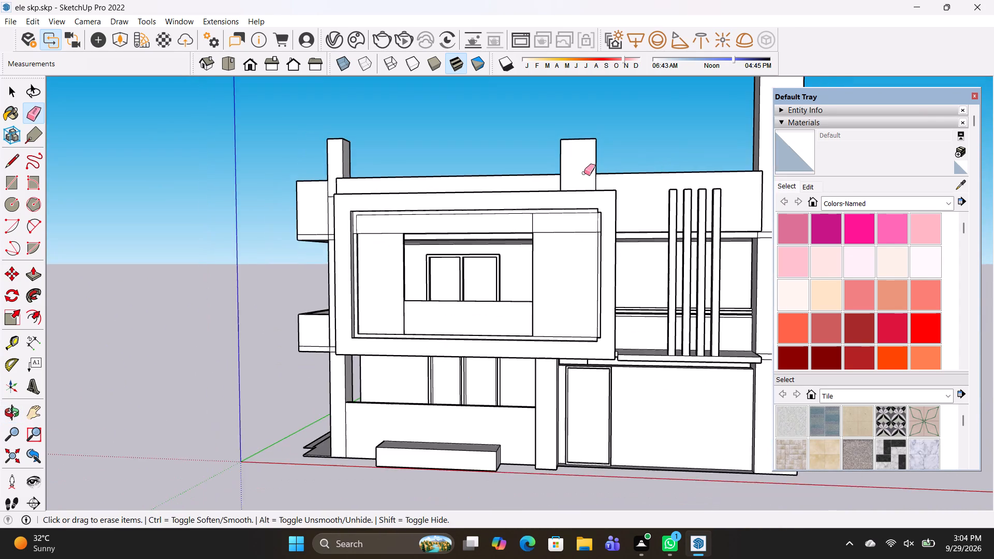
{"action": "scroll", "coordinate": [584, 173], "scroll_direction": "down", "scroll_amount": 2}
{"action": "middle_click_drag", "start_coordinate": [583, 182], "coordinate": [587, 272], "text": "shift"}
{"action": "scroll", "coordinate": [580, 277], "scroll_direction": "up", "scroll_amount": 4}
{"action": "key", "text": "p"}
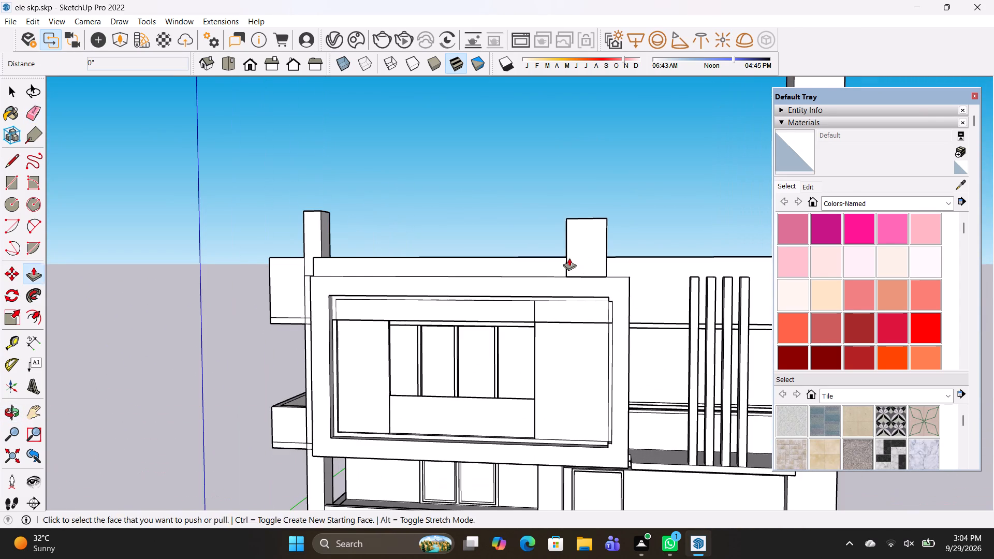
{"action": "middle_click_drag", "start_coordinate": [635, 238], "coordinate": [649, 370]}
{"action": "left_click", "coordinate": [589, 283]}
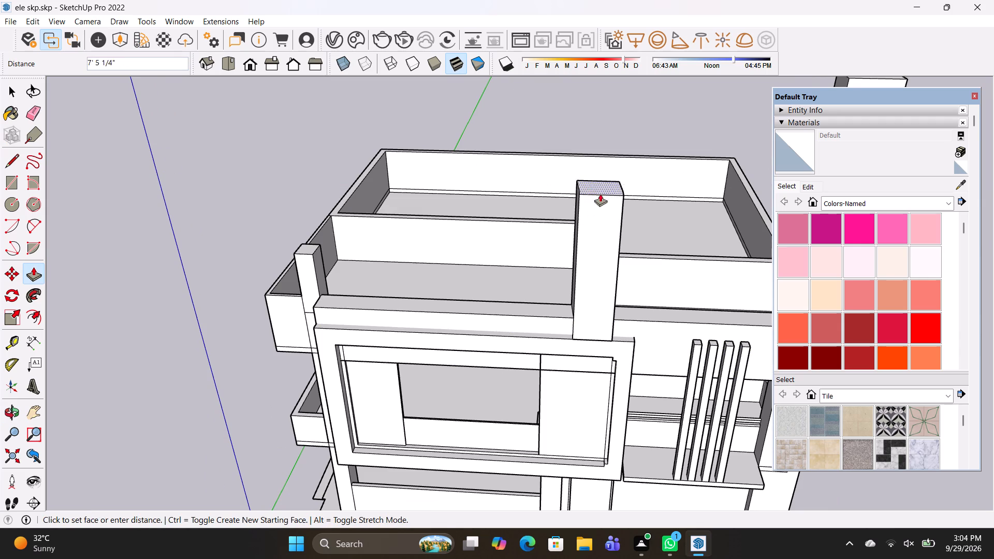
{"action": "left_click", "coordinate": [600, 200]}
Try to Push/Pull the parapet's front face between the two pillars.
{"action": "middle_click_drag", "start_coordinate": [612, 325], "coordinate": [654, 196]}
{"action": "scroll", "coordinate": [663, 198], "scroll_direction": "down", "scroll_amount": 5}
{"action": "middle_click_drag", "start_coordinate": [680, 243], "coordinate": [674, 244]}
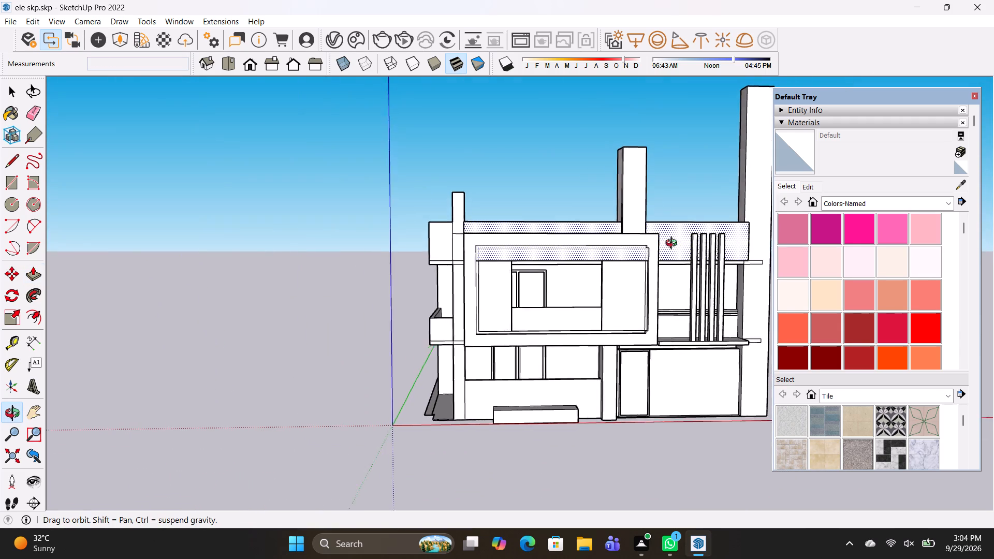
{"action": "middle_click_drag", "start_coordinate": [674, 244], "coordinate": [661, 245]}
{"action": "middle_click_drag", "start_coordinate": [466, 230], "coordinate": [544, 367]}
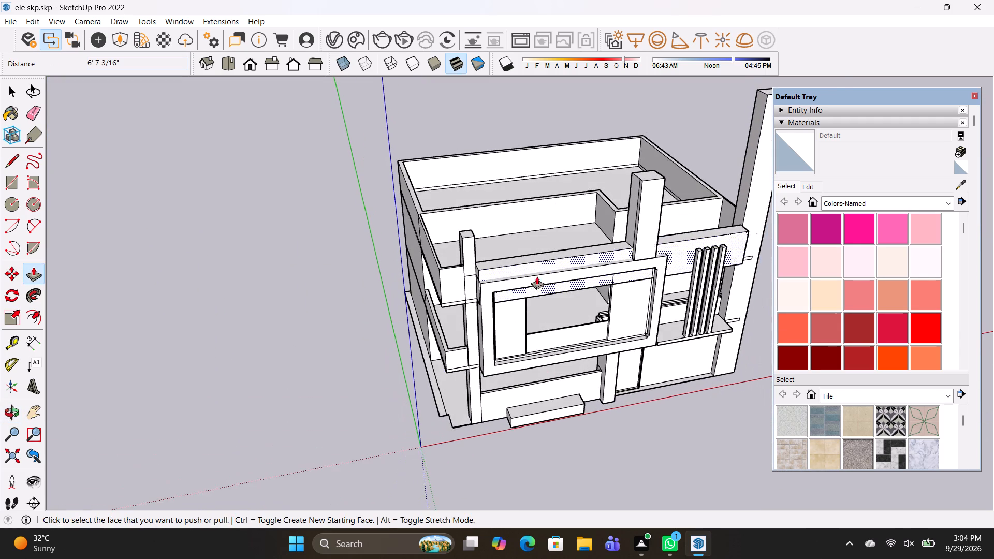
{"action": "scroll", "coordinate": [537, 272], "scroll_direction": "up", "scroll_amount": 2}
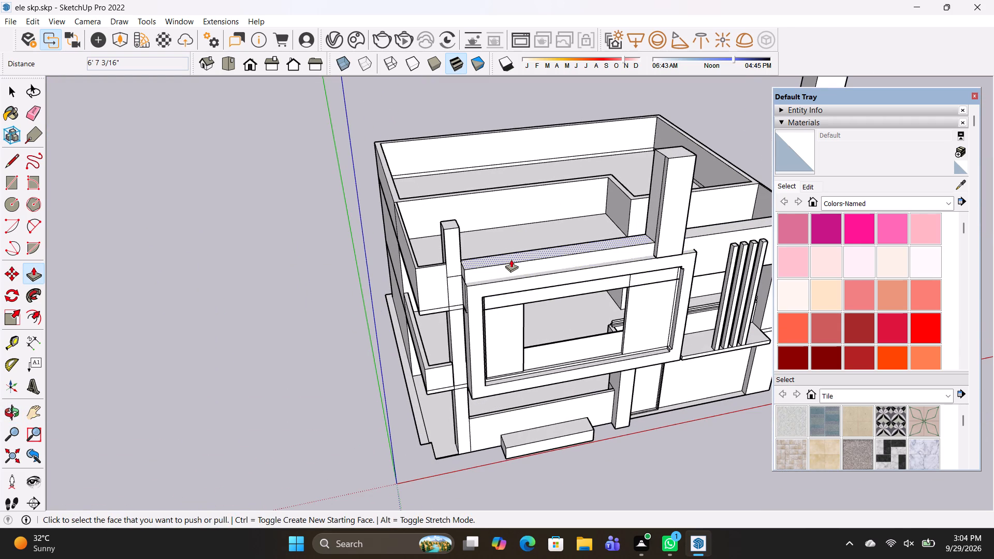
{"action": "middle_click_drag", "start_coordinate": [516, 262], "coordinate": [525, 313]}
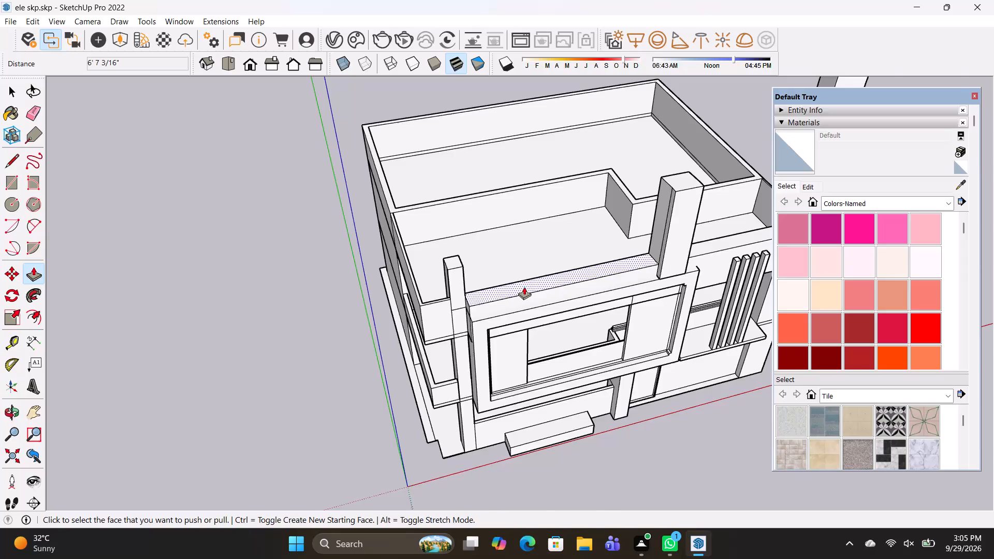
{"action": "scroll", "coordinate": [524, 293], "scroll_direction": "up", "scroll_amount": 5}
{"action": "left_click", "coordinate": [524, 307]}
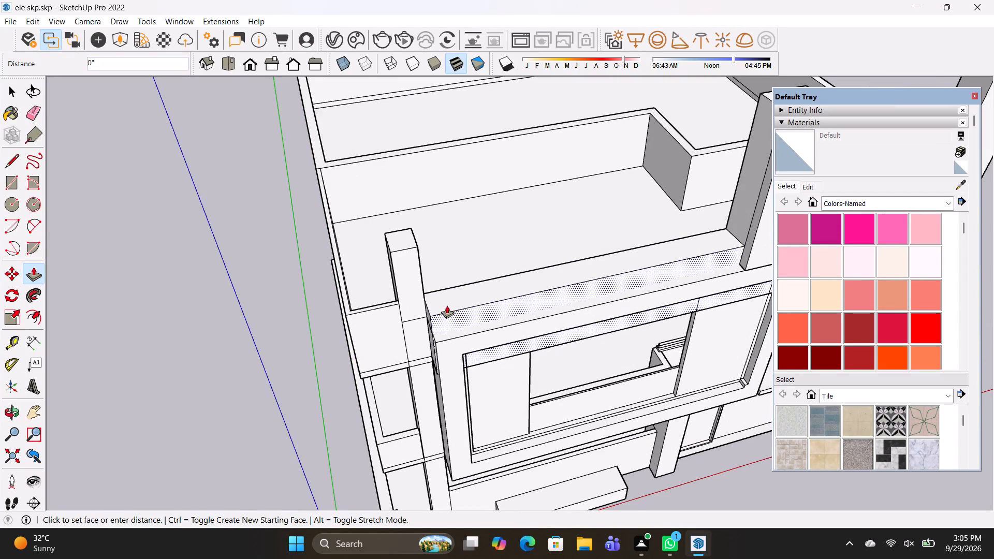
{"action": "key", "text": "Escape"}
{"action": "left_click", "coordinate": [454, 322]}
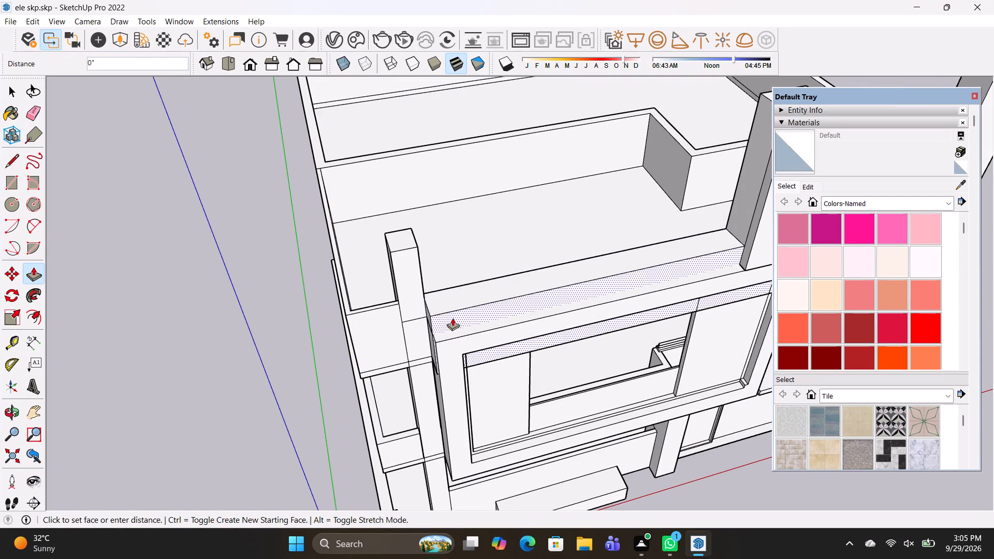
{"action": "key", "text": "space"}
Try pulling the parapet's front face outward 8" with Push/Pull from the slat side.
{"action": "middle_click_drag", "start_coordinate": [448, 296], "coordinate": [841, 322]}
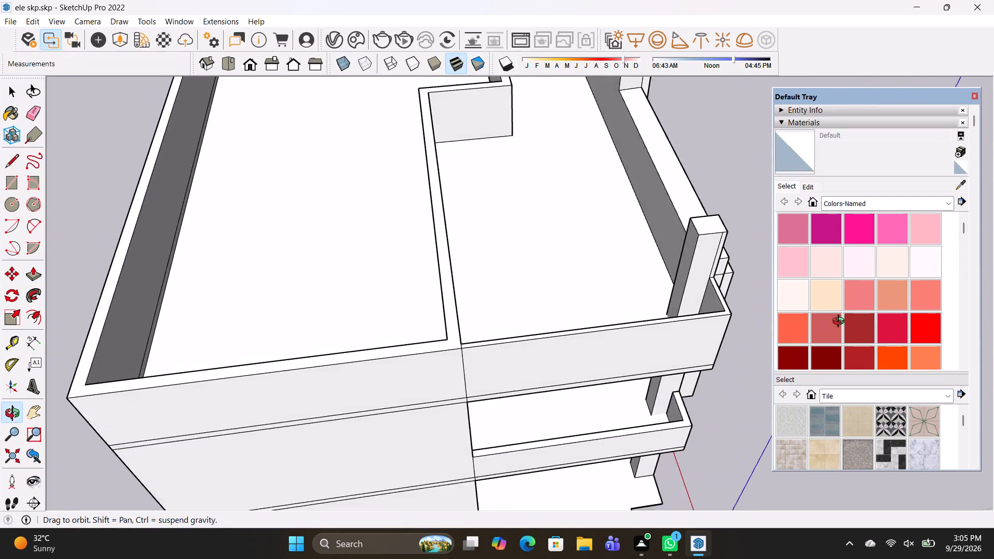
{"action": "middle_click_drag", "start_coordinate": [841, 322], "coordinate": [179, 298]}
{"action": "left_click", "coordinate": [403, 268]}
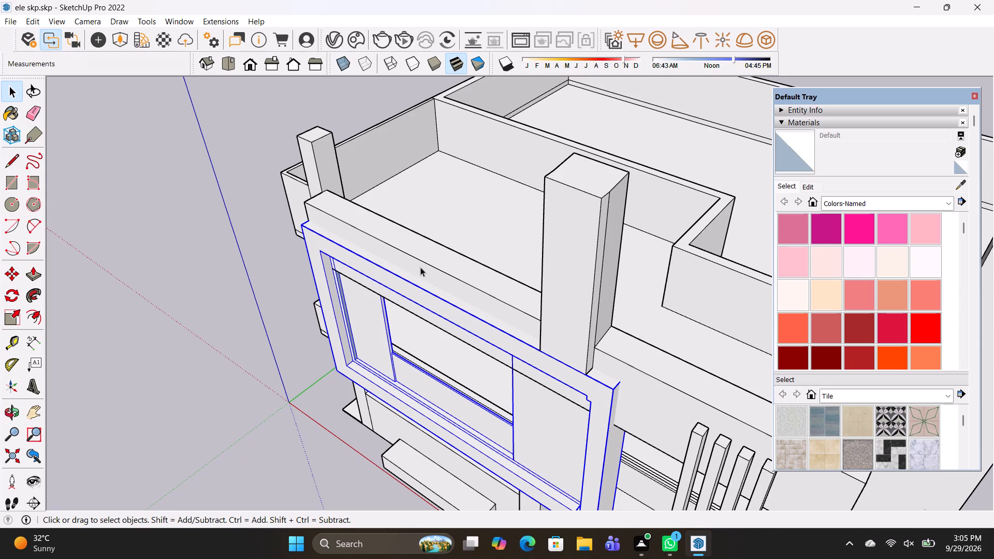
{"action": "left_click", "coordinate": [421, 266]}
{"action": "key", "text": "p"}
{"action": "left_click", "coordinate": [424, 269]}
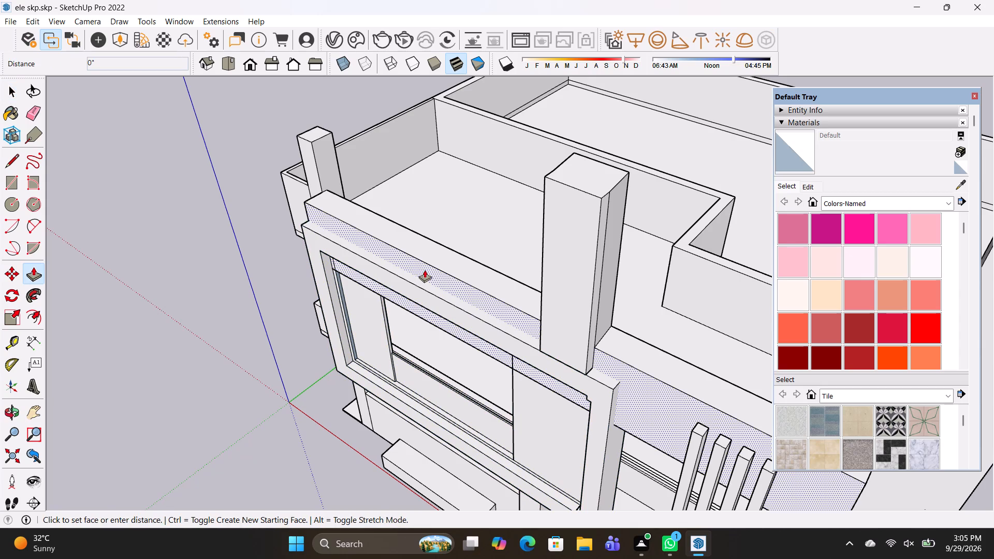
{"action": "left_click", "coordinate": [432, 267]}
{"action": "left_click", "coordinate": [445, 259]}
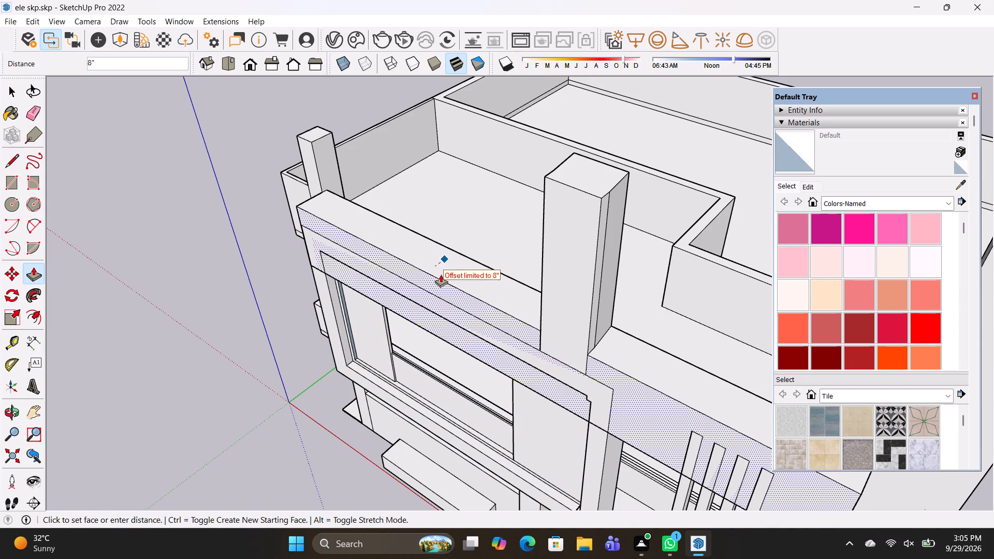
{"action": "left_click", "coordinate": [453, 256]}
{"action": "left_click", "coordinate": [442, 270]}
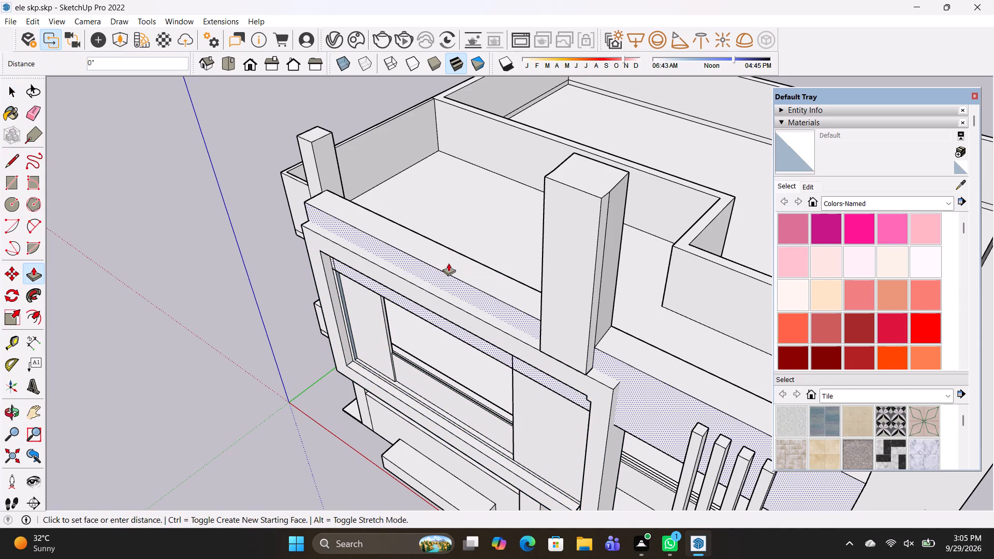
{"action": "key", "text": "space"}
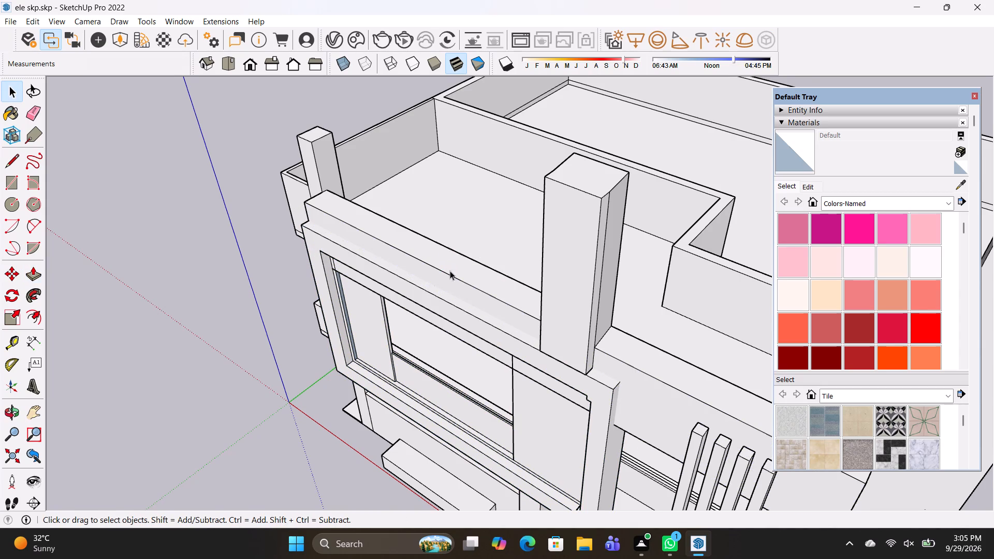
Draw a narrow rectangle about 17' long on the roof floor along the front parapet's inner face, ending at the short corner pillar.
{"action": "middle_click_drag", "start_coordinate": [441, 280], "coordinate": [68, 289]}
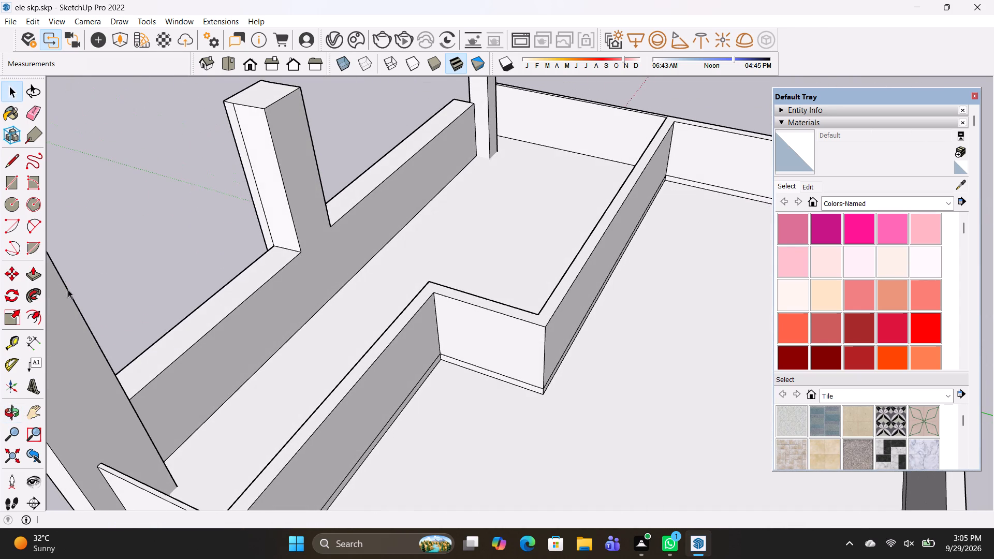
{"action": "key", "text": "r"}
{"action": "scroll", "coordinate": [400, 244], "scroll_direction": "up", "scroll_amount": 2}
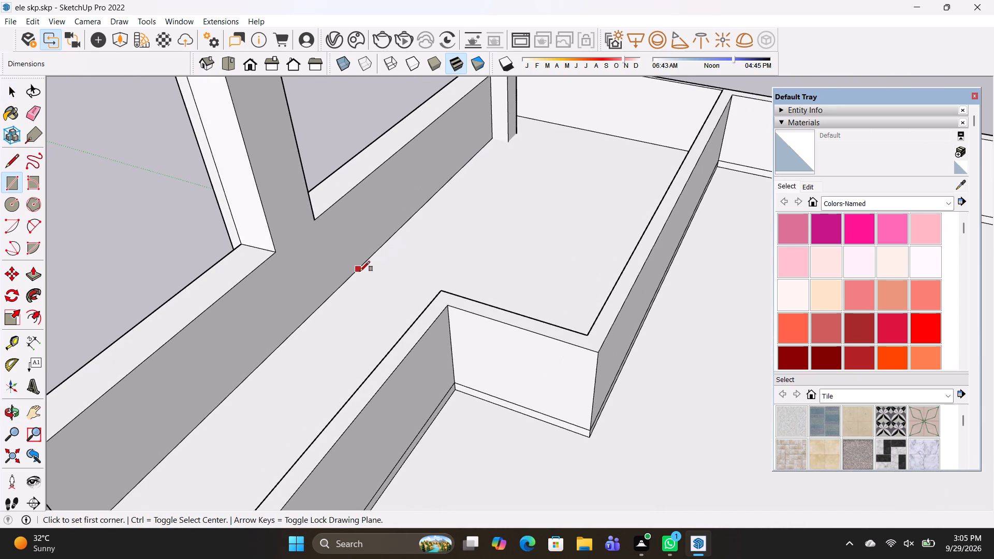
{"action": "left_click", "coordinate": [360, 271]}
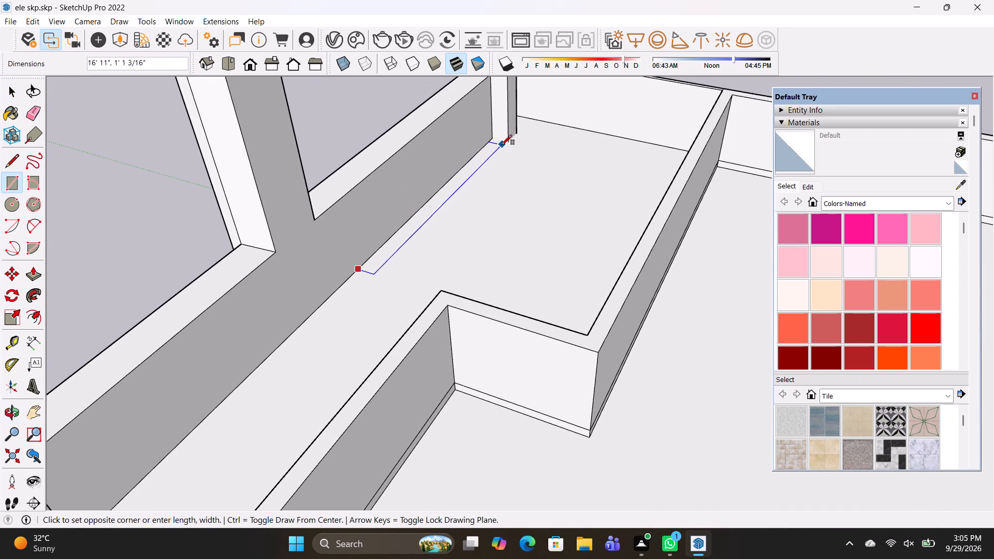
{"action": "left_click", "coordinate": [507, 142]}
Push/Pull the narrow rectangle up 14' 5 11/16" to form a tall wall behind the front parapet.
{"action": "key", "text": "p"}
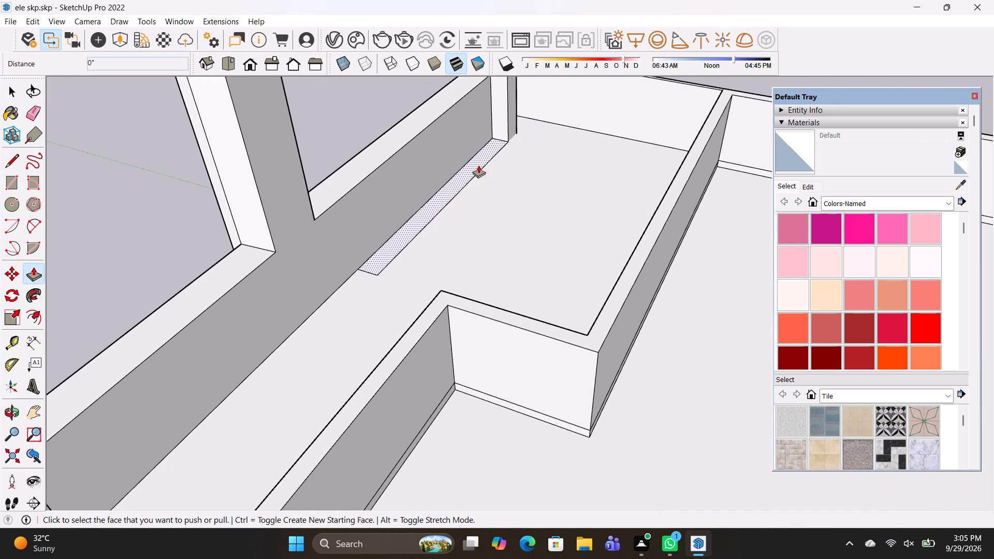
{"action": "left_click", "coordinate": [478, 165]}
{"action": "key", "text": "ctrl+z"}
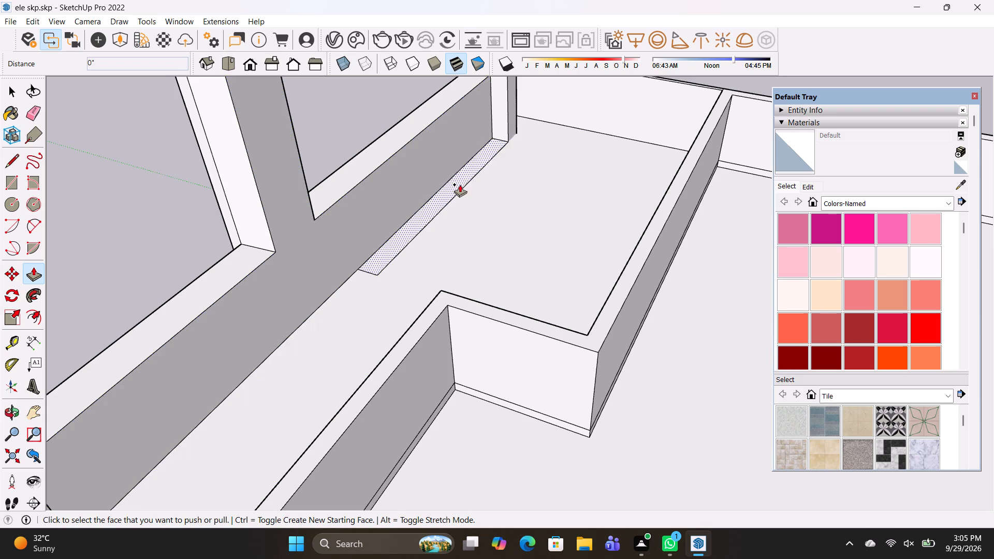
{"action": "left_click", "coordinate": [460, 184]}
{"action": "scroll", "coordinate": [461, 157], "scroll_direction": "down", "scroll_amount": 4}
{"action": "left_click", "coordinate": [342, 93]}
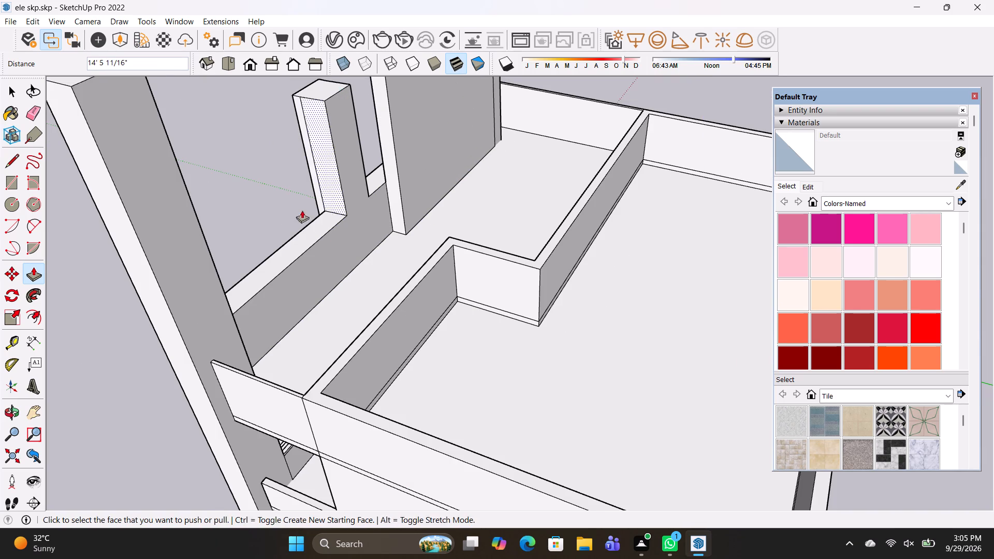
Draw a rectangle about 9' 5" by 5' 10" on the tall wall's front face, reaching its edge beside the tall pillar.
{"action": "middle_click_drag", "start_coordinate": [328, 247], "coordinate": [792, 215]}
{"action": "scroll", "coordinate": [626, 221], "scroll_direction": "down", "scroll_amount": 3}
{"action": "middle_click_drag", "start_coordinate": [601, 273], "coordinate": [732, 218]}
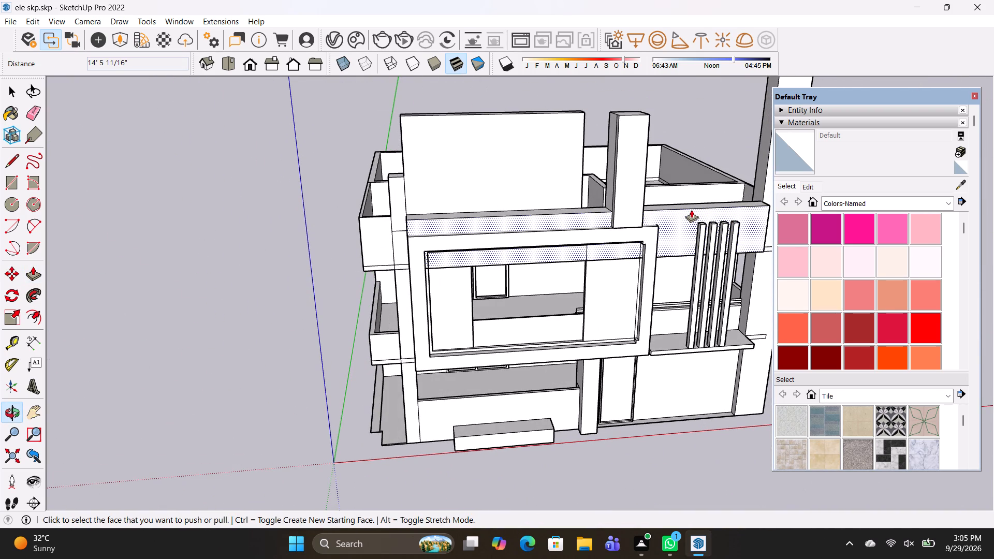
{"action": "scroll", "coordinate": [587, 187], "scroll_direction": "up", "scroll_amount": 2}
{"action": "middle_click_drag", "start_coordinate": [567, 198], "coordinate": [559, 174]}
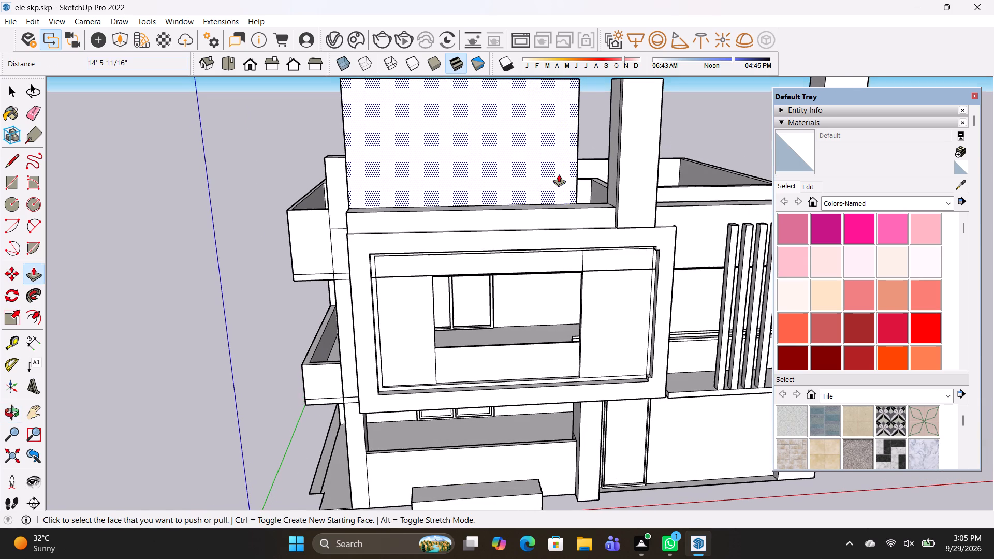
{"action": "key", "text": "r"}
{"action": "left_click", "coordinate": [454, 105]}
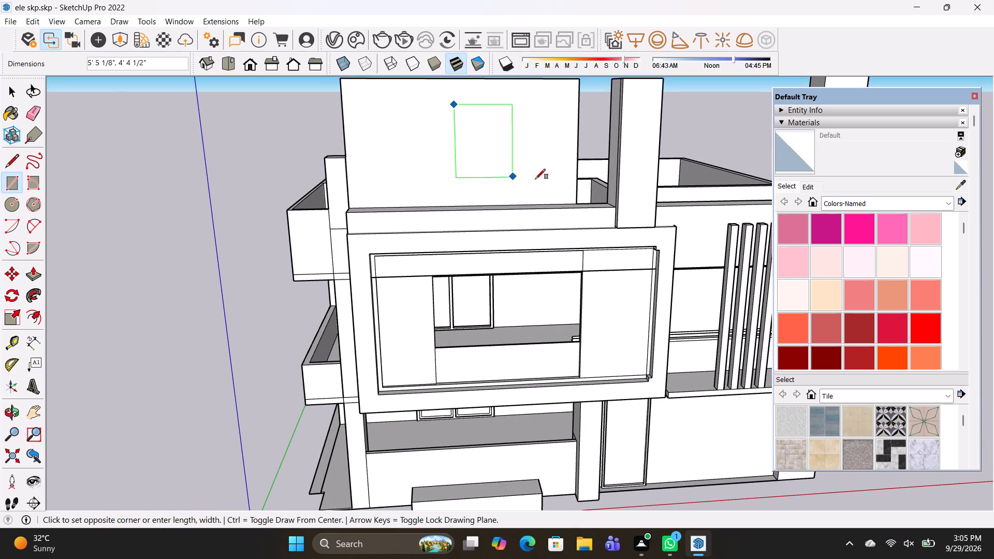
{"action": "left_click", "coordinate": [575, 180]}
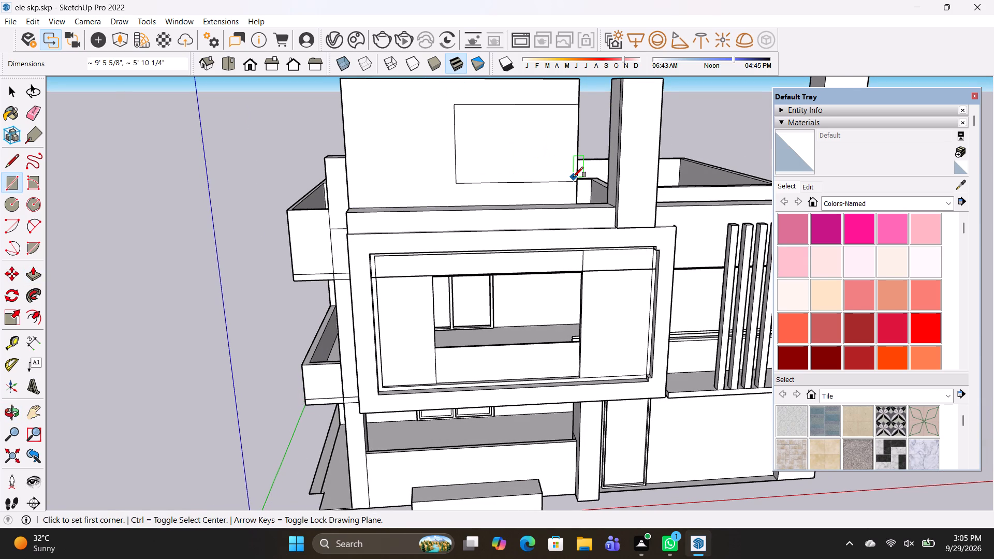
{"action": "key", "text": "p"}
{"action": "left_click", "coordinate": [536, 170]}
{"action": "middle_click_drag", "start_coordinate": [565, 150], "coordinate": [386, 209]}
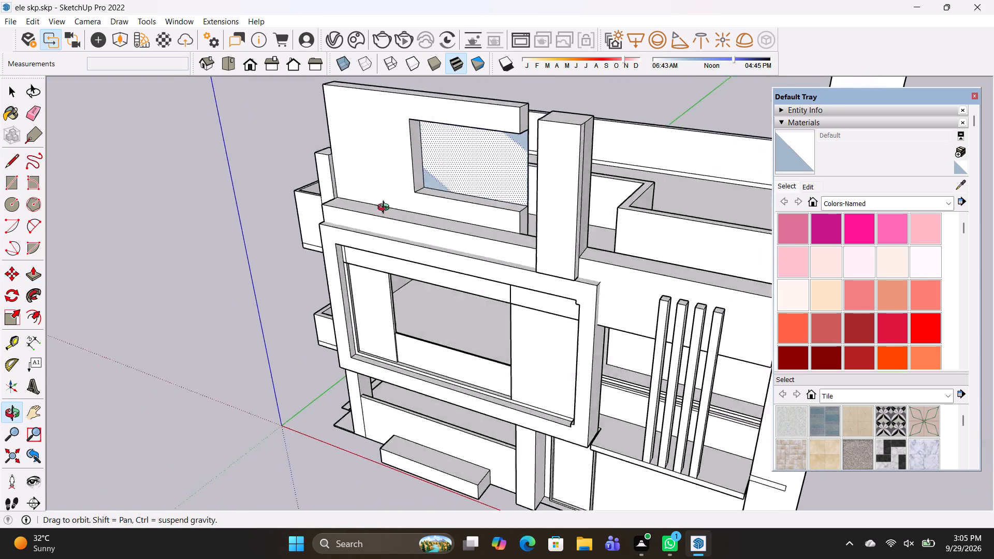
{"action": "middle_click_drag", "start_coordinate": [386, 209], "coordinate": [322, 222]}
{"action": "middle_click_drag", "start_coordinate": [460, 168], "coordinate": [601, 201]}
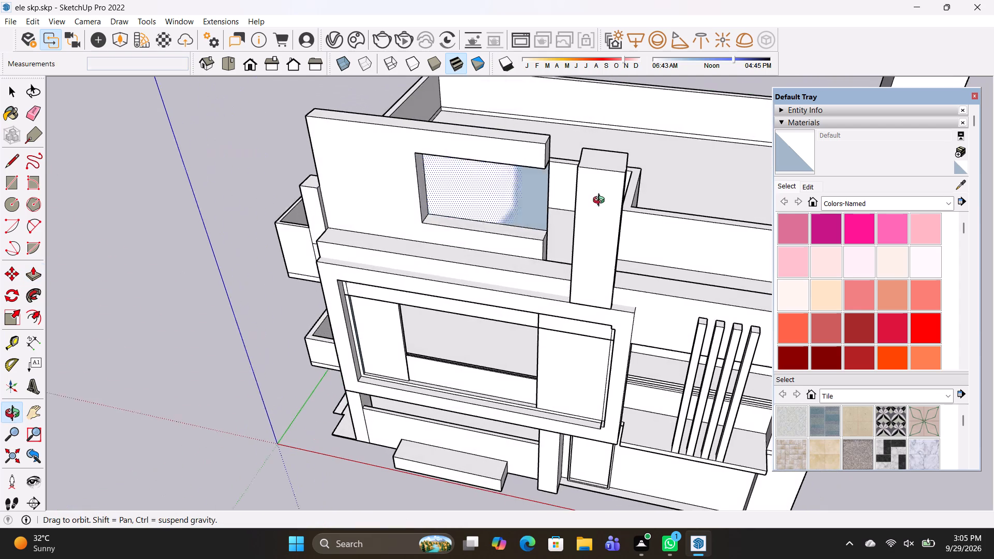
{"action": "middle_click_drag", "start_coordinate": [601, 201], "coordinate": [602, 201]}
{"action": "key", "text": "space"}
Copy the rectangle more than 3' along the wall face, away from the tall pillar, so it sits clear of both wall ends.
{"action": "double_click", "coordinate": [434, 197]}
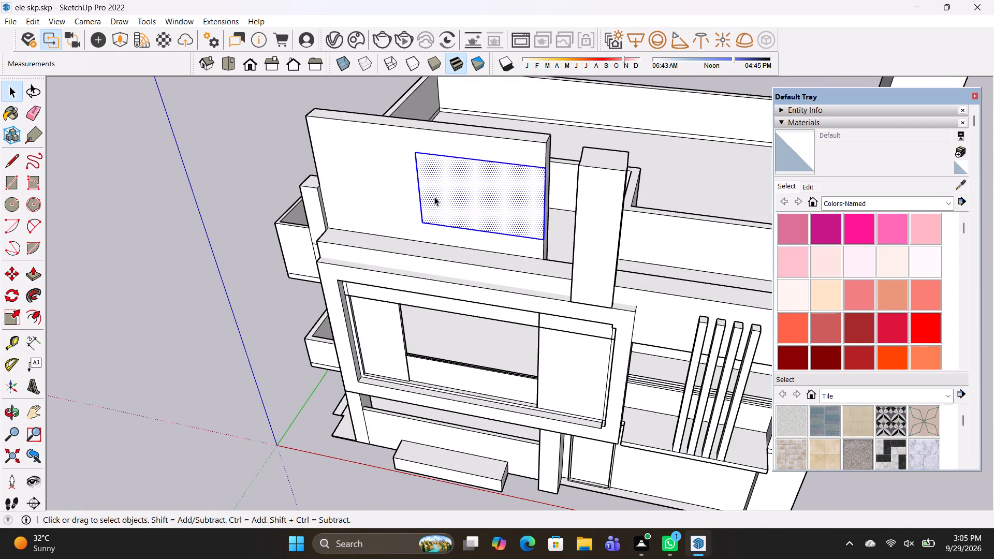
{"action": "key", "text": "m"}
{"action": "left_click", "coordinate": [459, 200]}
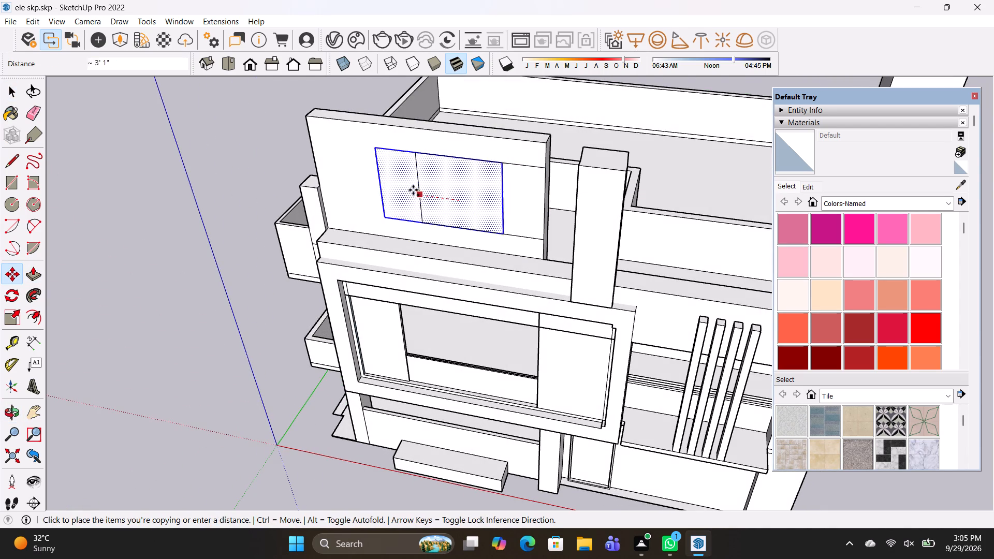
{"action": "left_click", "coordinate": [412, 189]}
{"action": "key", "text": "space"}
Erase the original rectangle's leftover edges, keeping only the copied rectangle on the wall face.
{"action": "type", "text": "e"}
{"action": "left_click_drag", "start_coordinate": [425, 186], "coordinate": [418, 184]}
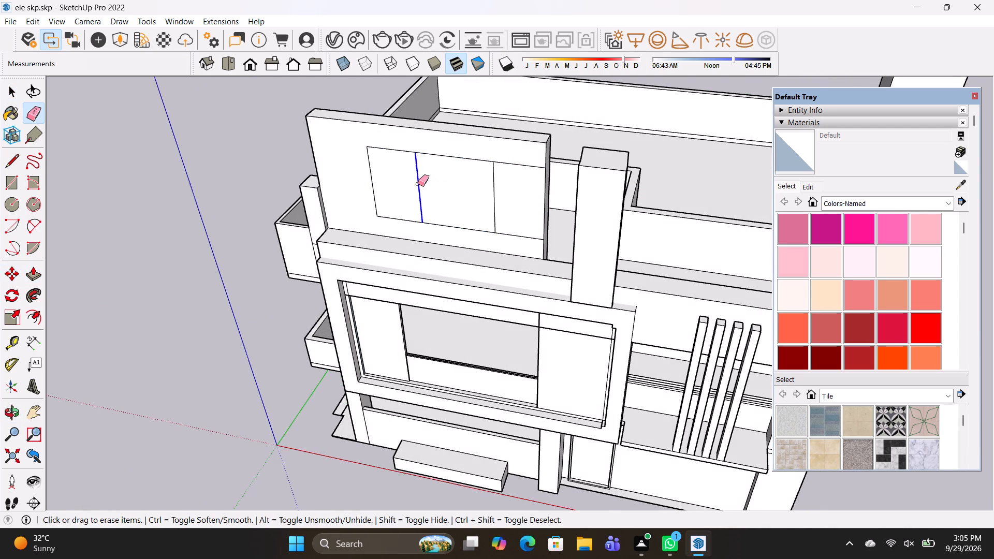
{"action": "left_click_drag", "start_coordinate": [418, 184], "coordinate": [414, 182]}
{"action": "left_click_drag", "start_coordinate": [514, 165], "coordinate": [516, 160]}
{"action": "left_click_drag", "start_coordinate": [520, 212], "coordinate": [518, 243]}
{"action": "key", "text": "space"}
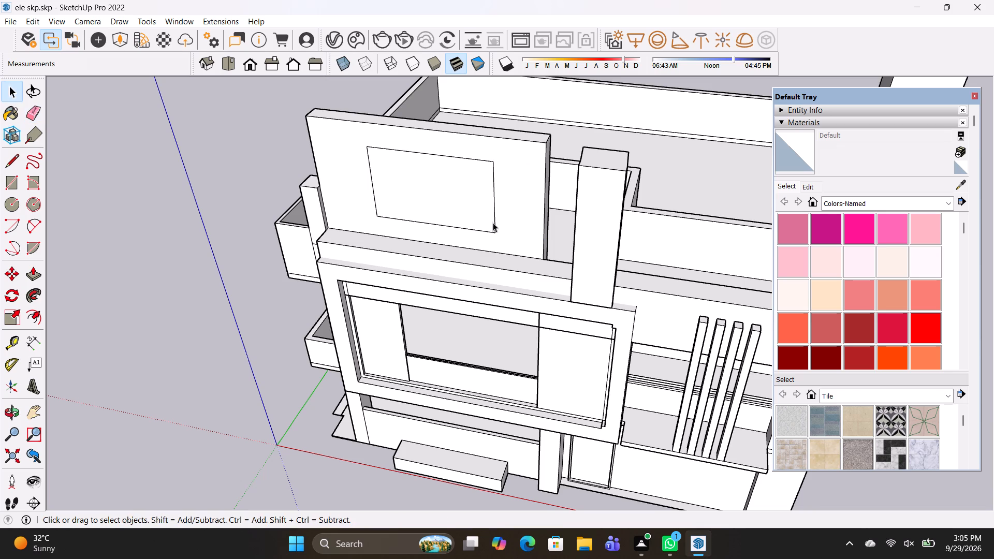
Push/Pull the copied rectangle 1' 4 1/8" through the wall to cut a window opening.
{"action": "key", "text": "p"}
{"action": "left_click", "coordinate": [449, 208]}
{"action": "left_click", "coordinate": [534, 135]}
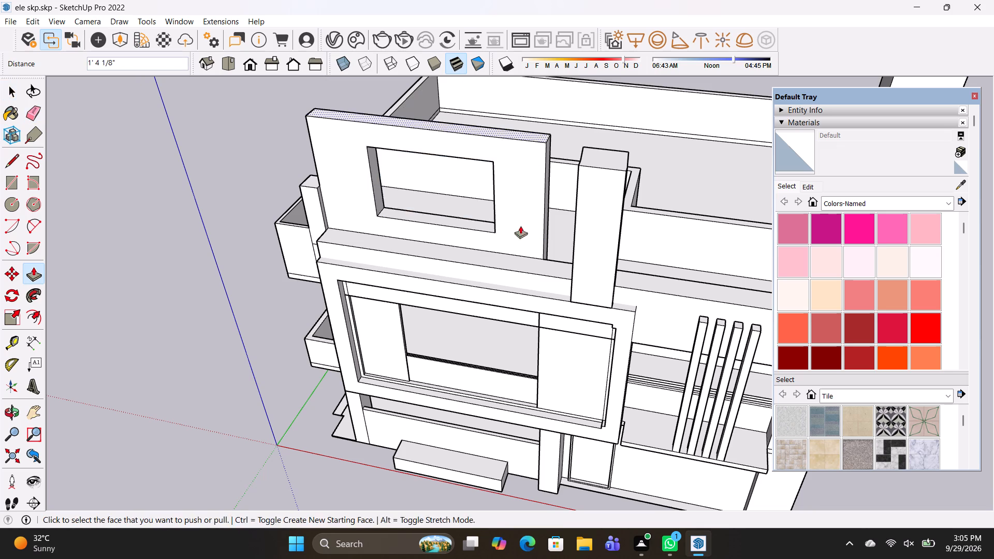
Enlarge the window opening with Push/Pull, lowering its sill by 11 5/8" and moving the jamb nearest the tall pillar outward.
{"action": "middle_click_drag", "start_coordinate": [520, 227], "coordinate": [680, 166]}
{"action": "middle_click_drag", "start_coordinate": [634, 204], "coordinate": [523, 173]}
{"action": "scroll", "coordinate": [463, 181], "scroll_direction": "up", "scroll_amount": 1}
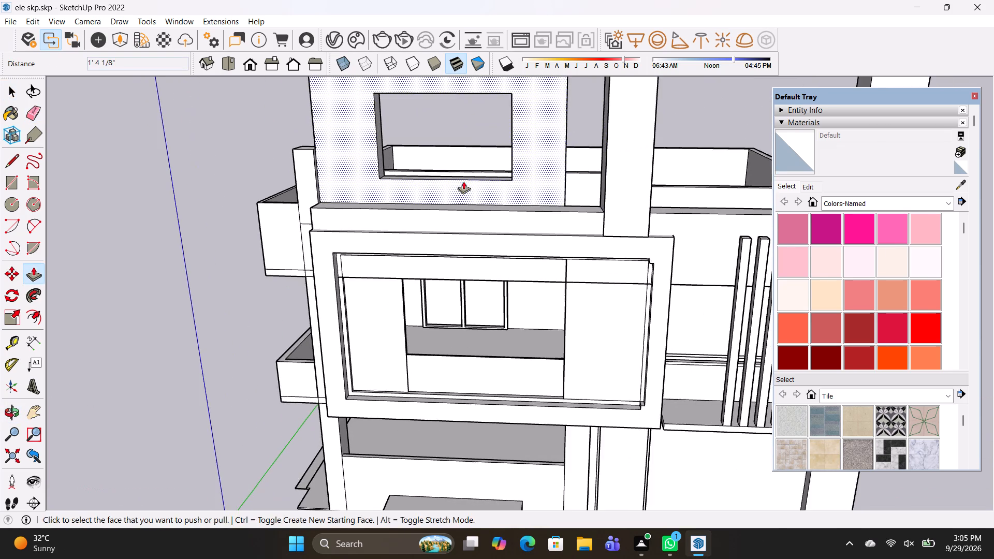
{"action": "middle_click_drag", "start_coordinate": [481, 192], "coordinate": [641, 249]}
{"action": "left_click", "coordinate": [533, 211]}
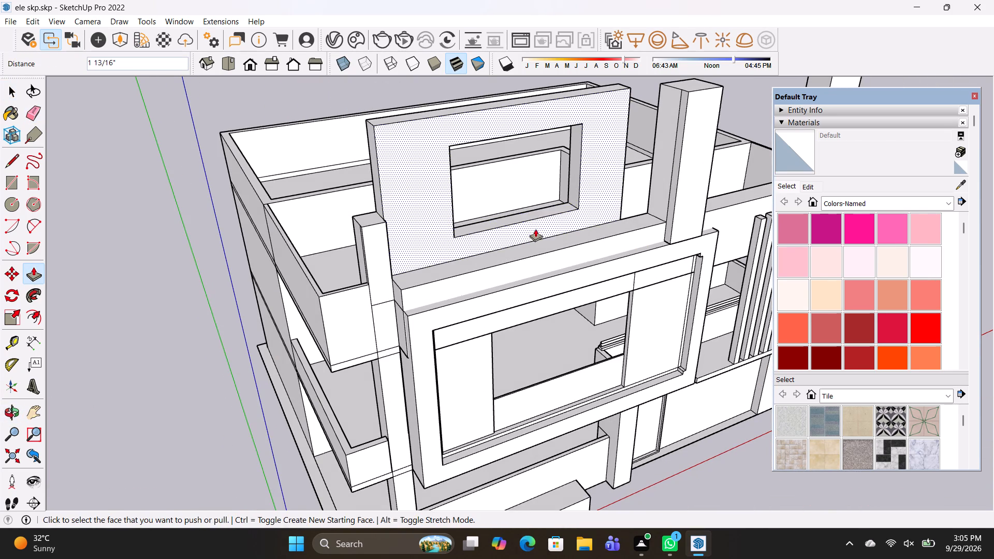
{"action": "left_click", "coordinate": [534, 212]}
{"action": "left_click", "coordinate": [537, 225]}
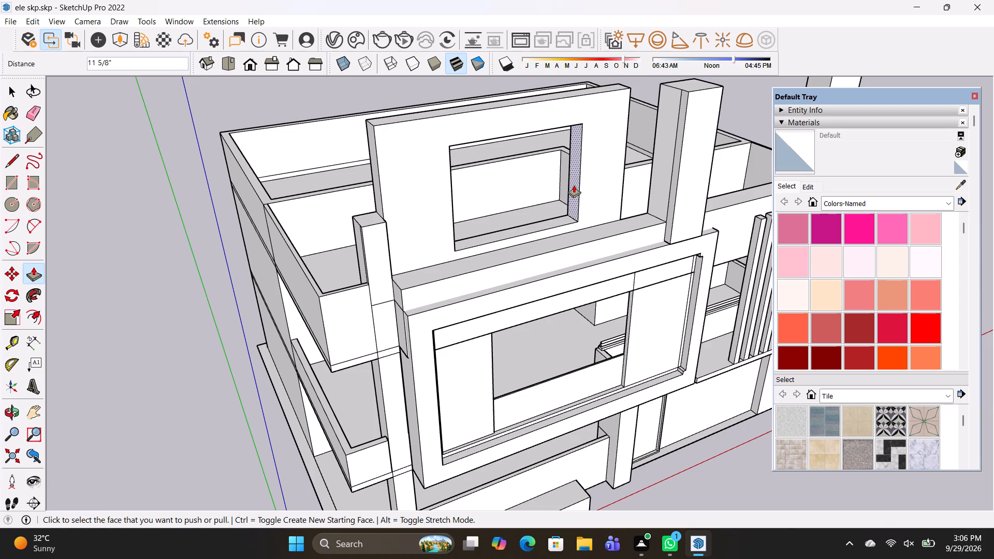
{"action": "left_click", "coordinate": [574, 185]}
{"action": "left_click", "coordinate": [595, 173]}
Push/Pull the wall's end face about 5' 6 9/16" behind the tall pillar, flush with the pillar's outer side.
{"action": "middle_click_drag", "start_coordinate": [561, 213], "coordinate": [208, 299]}
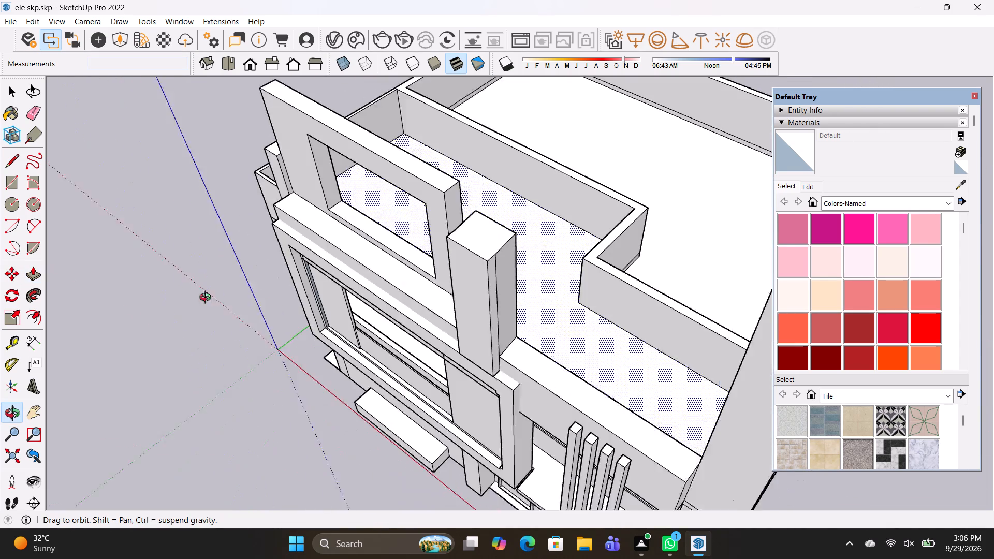
{"action": "middle_click_drag", "start_coordinate": [208, 299], "coordinate": [203, 297]}
{"action": "left_click", "coordinate": [434, 182]}
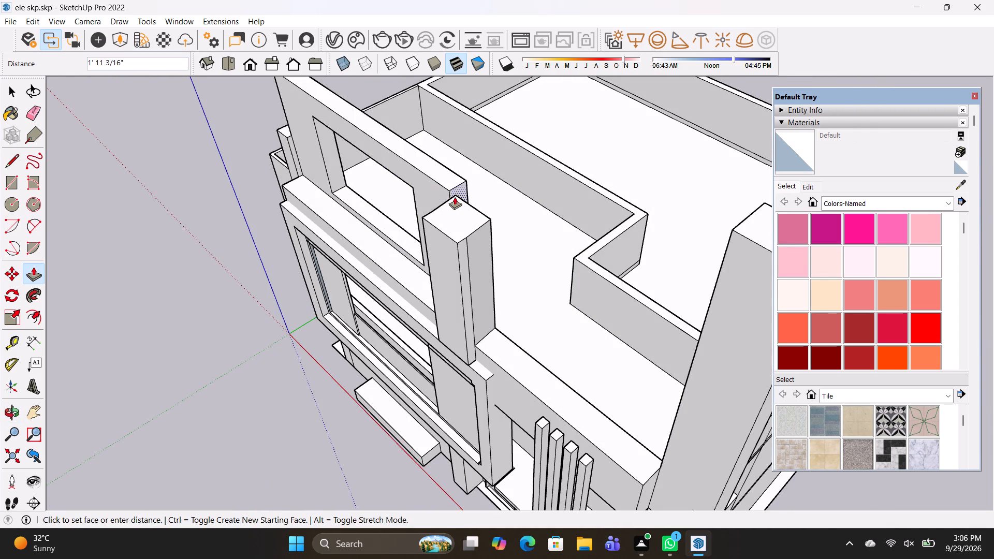
{"action": "scroll", "coordinate": [456, 198], "scroll_direction": "up", "scroll_amount": 8}
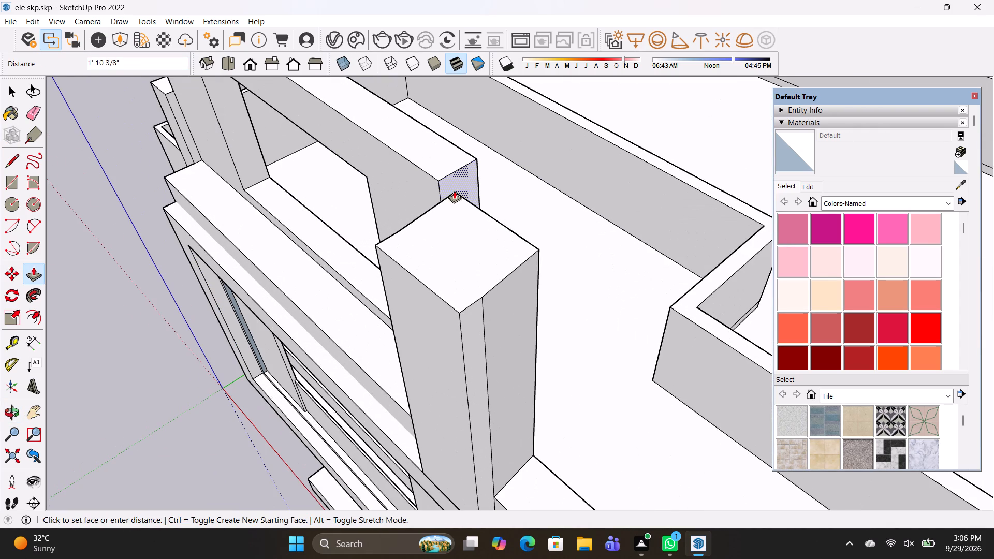
{"action": "middle_click_drag", "start_coordinate": [463, 256], "coordinate": [325, 237]}
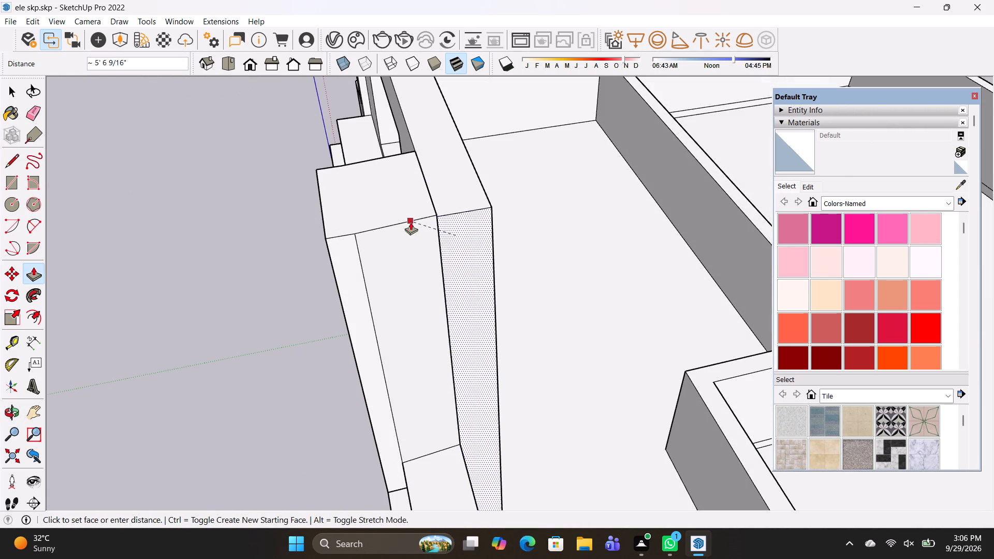
{"action": "left_click", "coordinate": [411, 222]}
Push/Pull the wall's opposite end face to align with the corner of the short pillar.
{"action": "middle_click_drag", "start_coordinate": [428, 275], "coordinate": [732, 152]}
{"action": "scroll", "coordinate": [430, 278], "scroll_direction": "down", "scroll_amount": 1}
{"action": "scroll", "coordinate": [616, 209], "scroll_direction": "down", "scroll_amount": 7}
{"action": "middle_click_drag", "start_coordinate": [597, 293], "coordinate": [625, 217]}
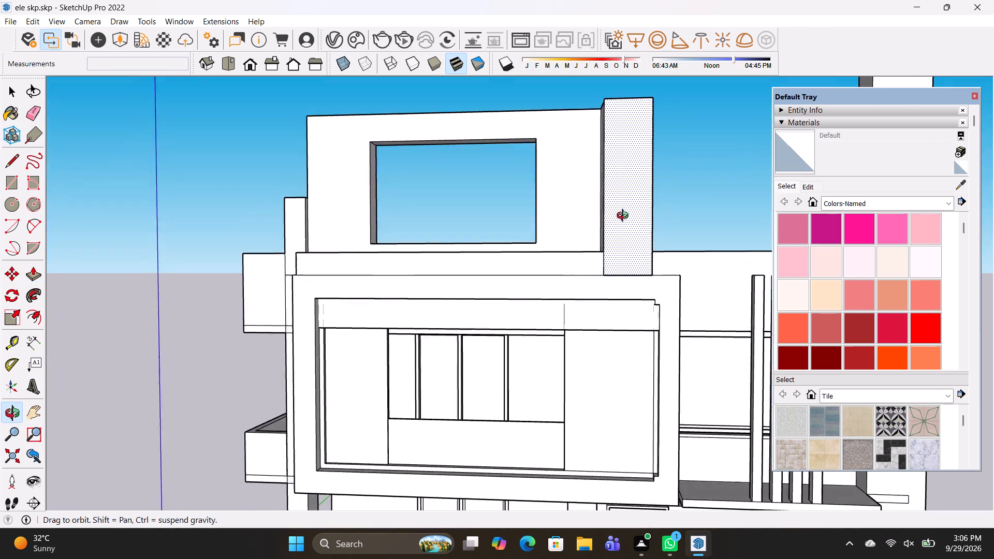
{"action": "middle_click_drag", "start_coordinate": [625, 217], "coordinate": [627, 214]}
{"action": "scroll", "coordinate": [608, 224], "scroll_direction": "down", "scroll_amount": 3}
{"action": "middle_click_drag", "start_coordinate": [572, 238], "coordinate": [632, 254]}
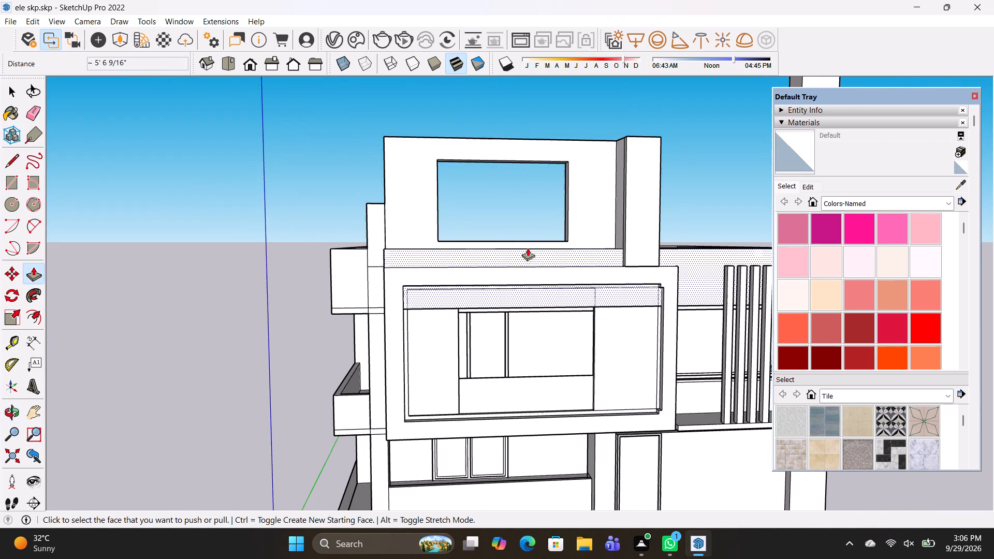
{"action": "scroll", "coordinate": [452, 223], "scroll_direction": "up", "scroll_amount": 3}
{"action": "middle_click_drag", "start_coordinate": [446, 216], "coordinate": [418, 216]}
{"action": "scroll", "coordinate": [414, 213], "scroll_direction": "up", "scroll_amount": 2}
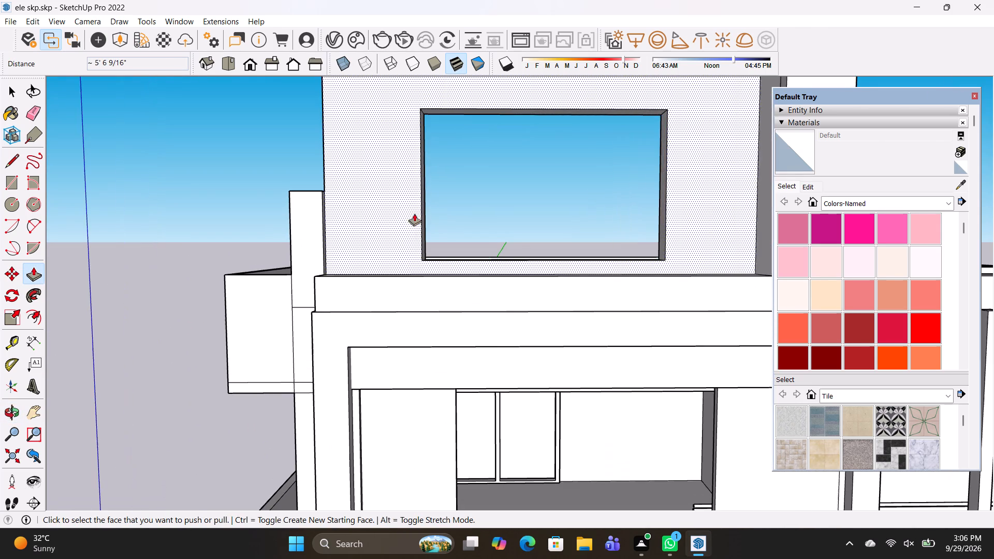
{"action": "middle_click_drag", "start_coordinate": [399, 247], "coordinate": [477, 295]}
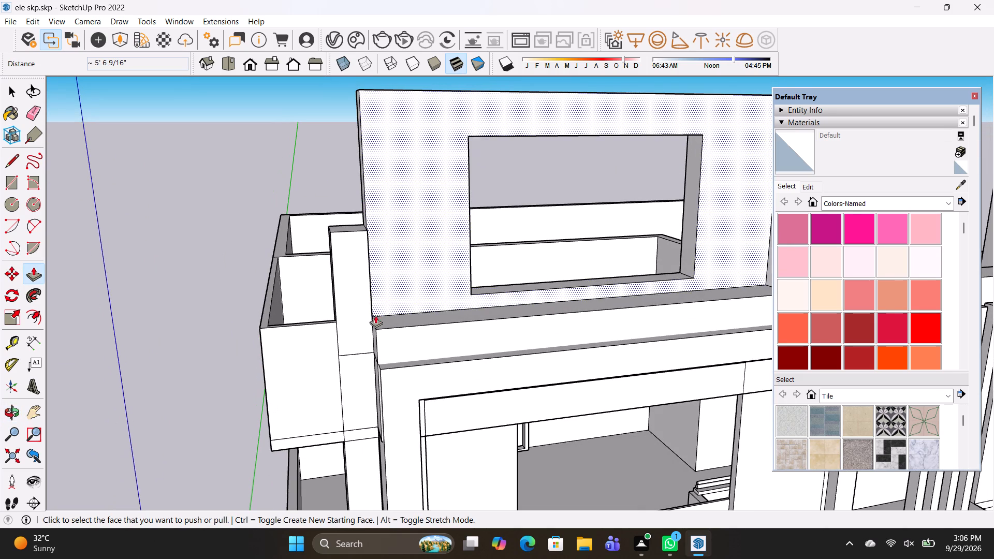
{"action": "middle_click_drag", "start_coordinate": [416, 299], "coordinate": [567, 292]}
{"action": "left_click", "coordinate": [537, 186]}
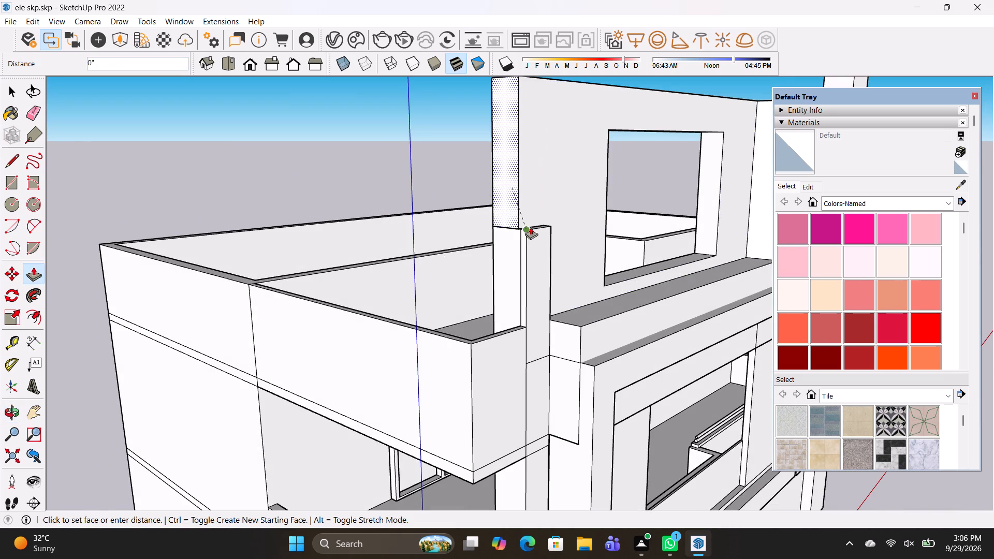
{"action": "left_click", "coordinate": [515, 231]}
Push/Pull the short corner pillar's top face up about 5' 5", level with the tall wall's top.
{"action": "middle_click_drag", "start_coordinate": [556, 261], "coordinate": [457, 258]}
{"action": "middle_click_drag", "start_coordinate": [416, 225], "coordinate": [444, 267]}
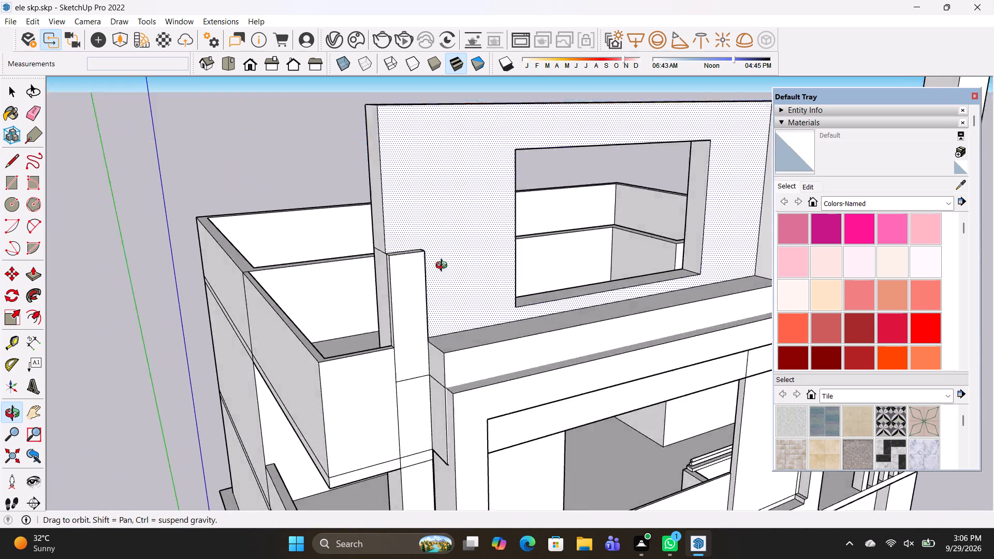
{"action": "middle_click_drag", "start_coordinate": [444, 267], "coordinate": [467, 322]}
{"action": "left_click", "coordinate": [459, 373]}
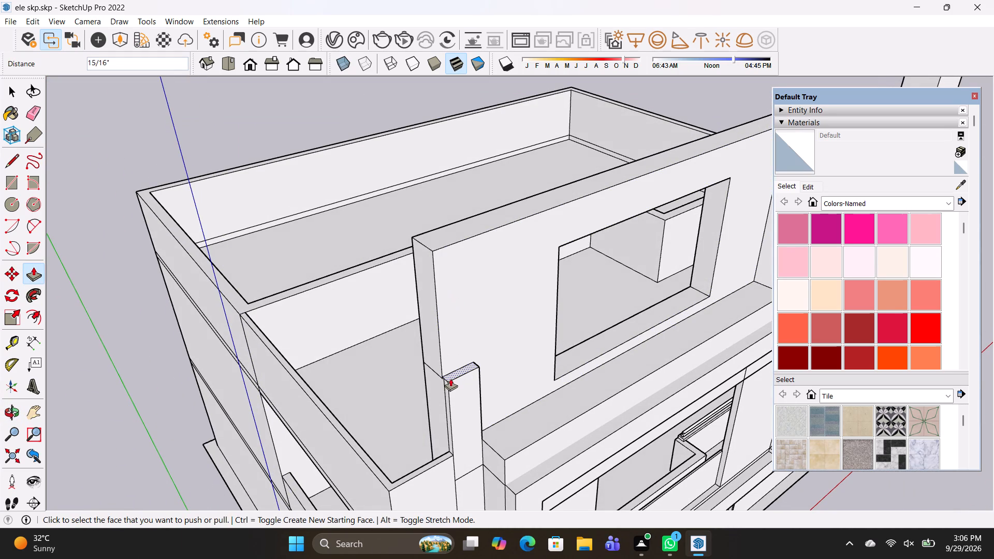
{"action": "left_click", "coordinate": [450, 378]}
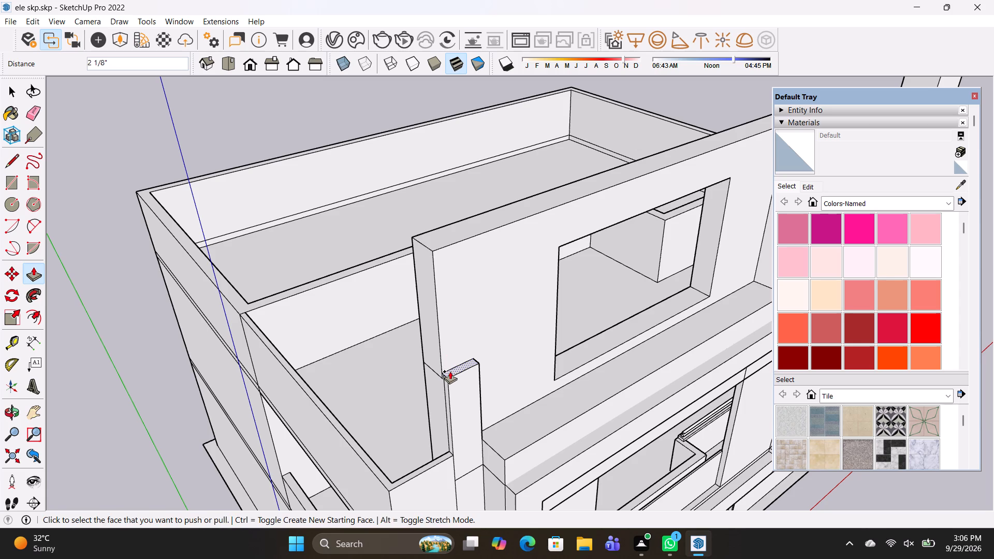
{"action": "key", "text": "ctrl+z"}
{"action": "left_click", "coordinate": [454, 375]}
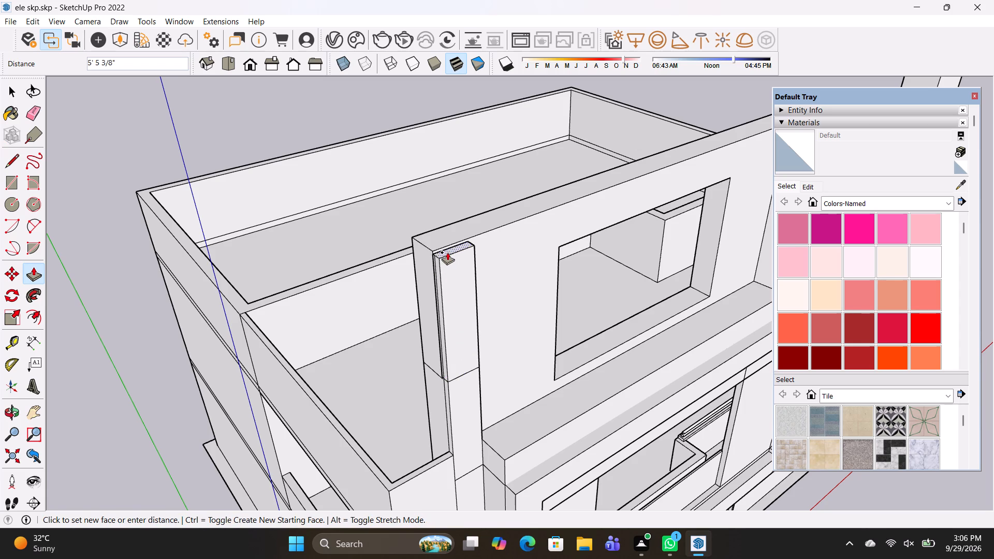
{"action": "left_click", "coordinate": [488, 232]}
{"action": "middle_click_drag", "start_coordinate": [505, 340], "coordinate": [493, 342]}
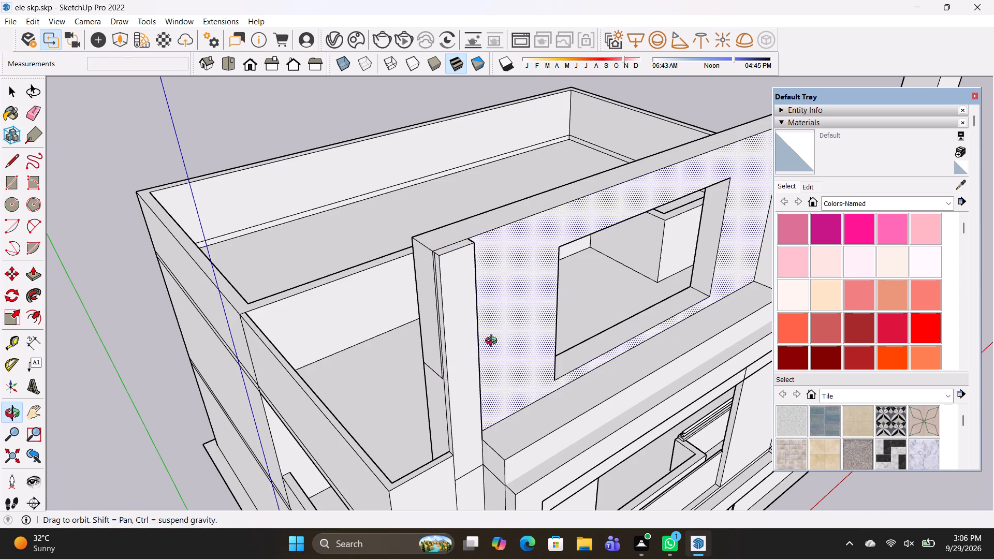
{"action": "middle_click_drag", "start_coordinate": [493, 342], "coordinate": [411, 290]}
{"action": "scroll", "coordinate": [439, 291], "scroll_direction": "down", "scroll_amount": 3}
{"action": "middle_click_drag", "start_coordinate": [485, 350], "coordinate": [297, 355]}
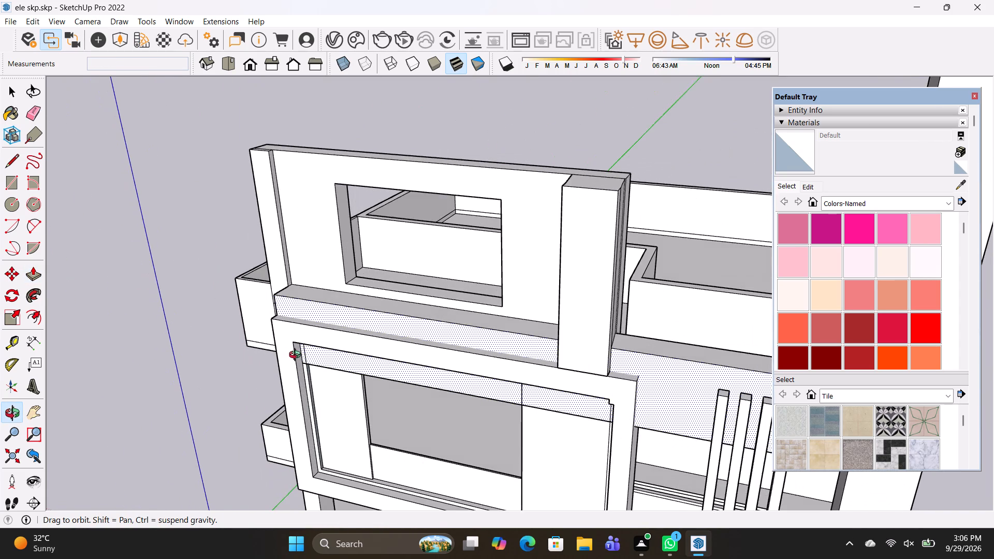
Draw a rectangle about 20' 1 11/16" by 11 3/4" along the tall wall's top edge, spanning between the two pillars.
{"action": "key", "text": "r"}
{"action": "scroll", "coordinate": [279, 165], "scroll_direction": "up", "scroll_amount": 1}
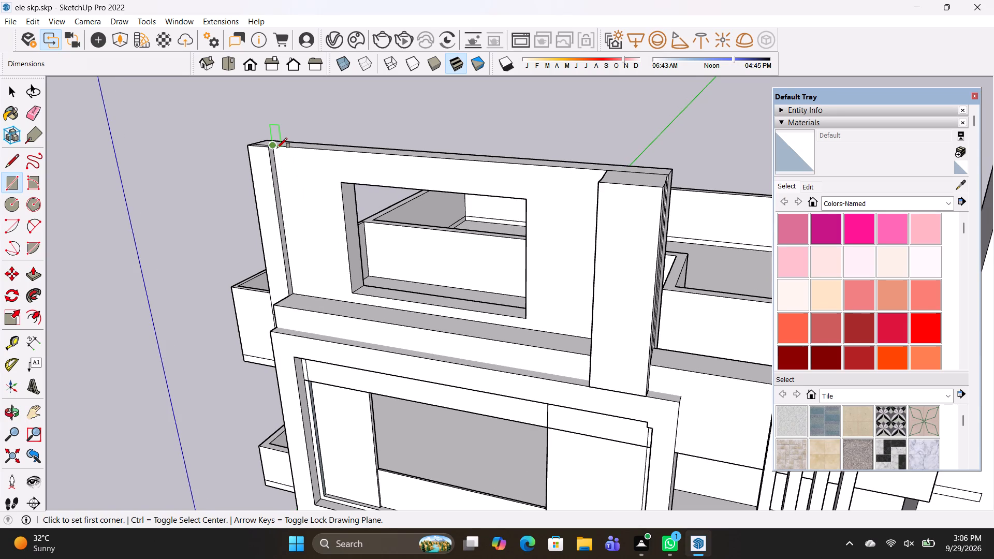
{"action": "left_click", "coordinate": [276, 148]}
{"action": "middle_click_drag", "start_coordinate": [566, 212], "coordinate": [753, 186]}
{"action": "scroll", "coordinate": [700, 154], "scroll_direction": "up", "scroll_amount": 1}
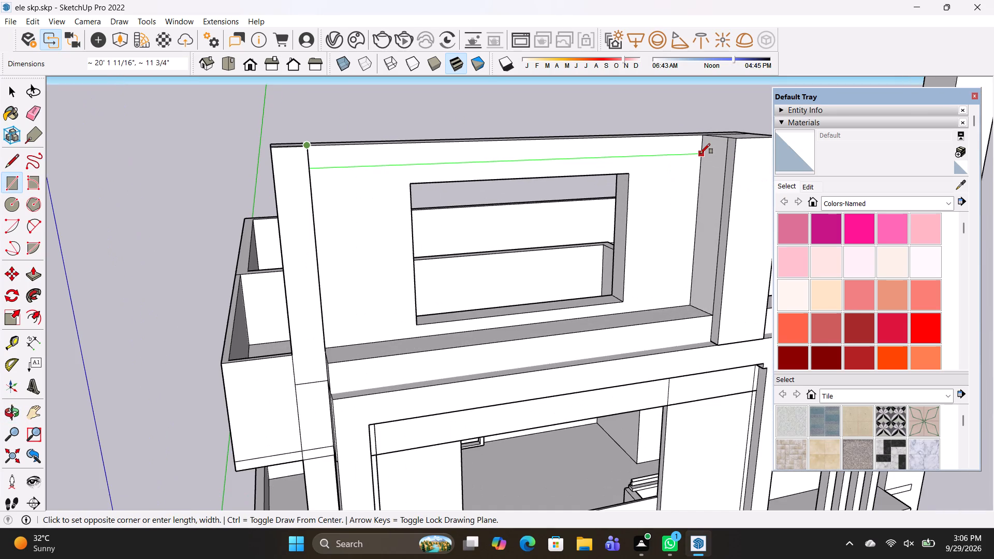
{"action": "left_click", "coordinate": [700, 154]}
Push/Pull the top strip outward 4 13/16", flush with the corner pillar's front face.
{"action": "key", "text": "p"}
{"action": "left_click", "coordinate": [648, 145]}
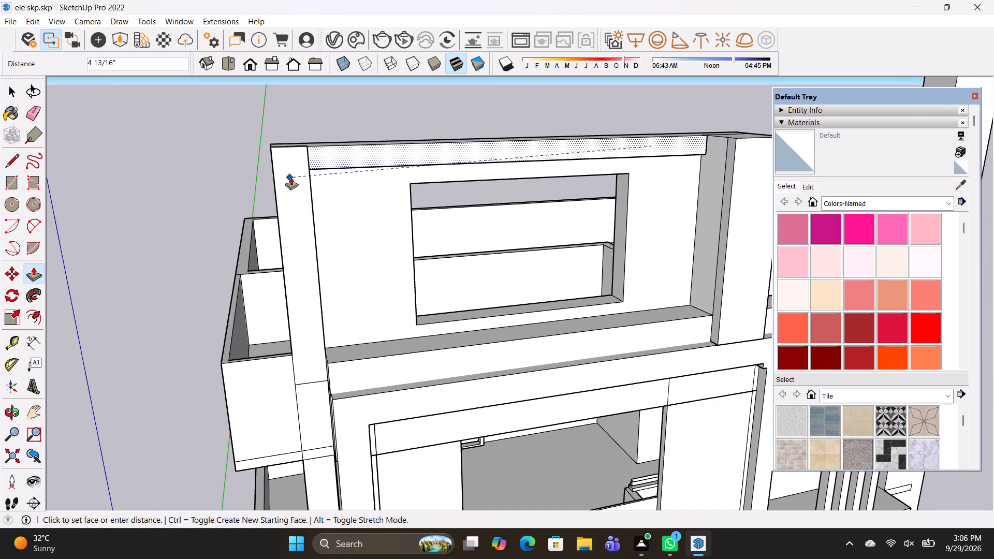
{"action": "left_click", "coordinate": [305, 159]}
{"action": "middle_click_drag", "start_coordinate": [335, 212], "coordinate": [372, 349]}
{"action": "left_click", "coordinate": [358, 352]}
{"action": "left_click", "coordinate": [327, 365]}
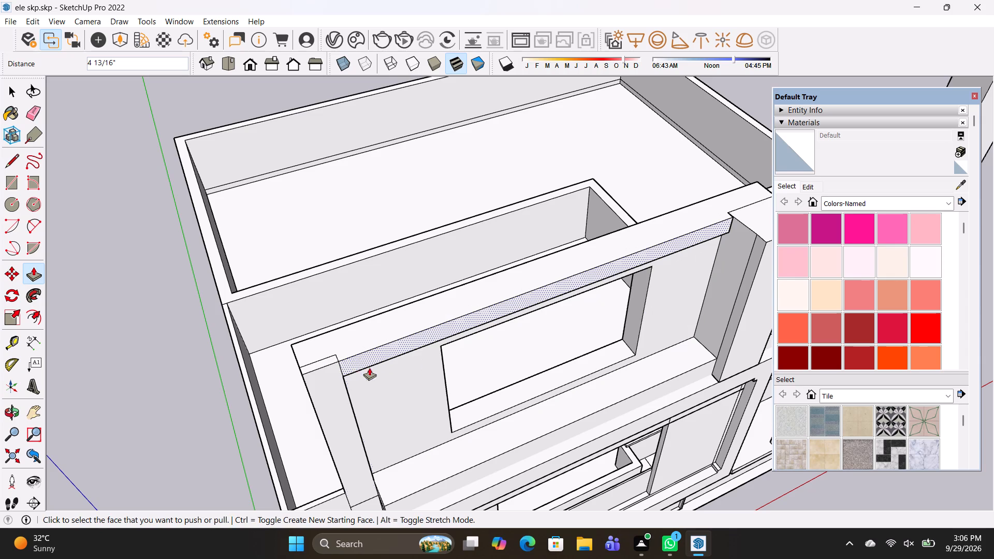
Erase the leftover seam lines where the top band meets the corner pillar, on its top and front.
{"action": "middle_click_drag", "start_coordinate": [367, 372], "coordinate": [363, 389]}
{"action": "key", "text": "e"}
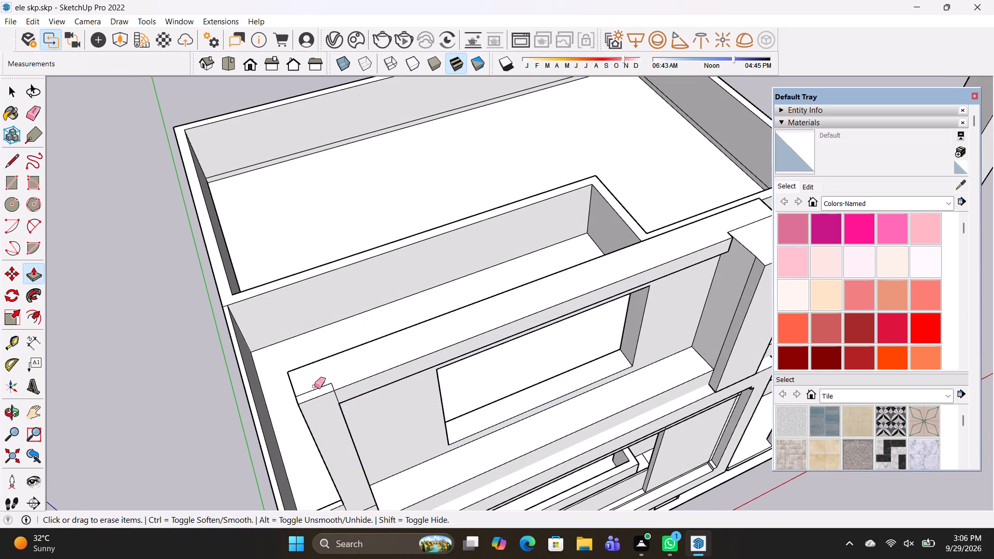
{"action": "left_click_drag", "start_coordinate": [315, 388], "coordinate": [316, 381]}
{"action": "left_click_drag", "start_coordinate": [332, 388], "coordinate": [336, 381]}
{"action": "scroll", "coordinate": [355, 403], "scroll_direction": "down", "scroll_amount": 1}
{"action": "middle_click_drag", "start_coordinate": [355, 401], "coordinate": [349, 341]}
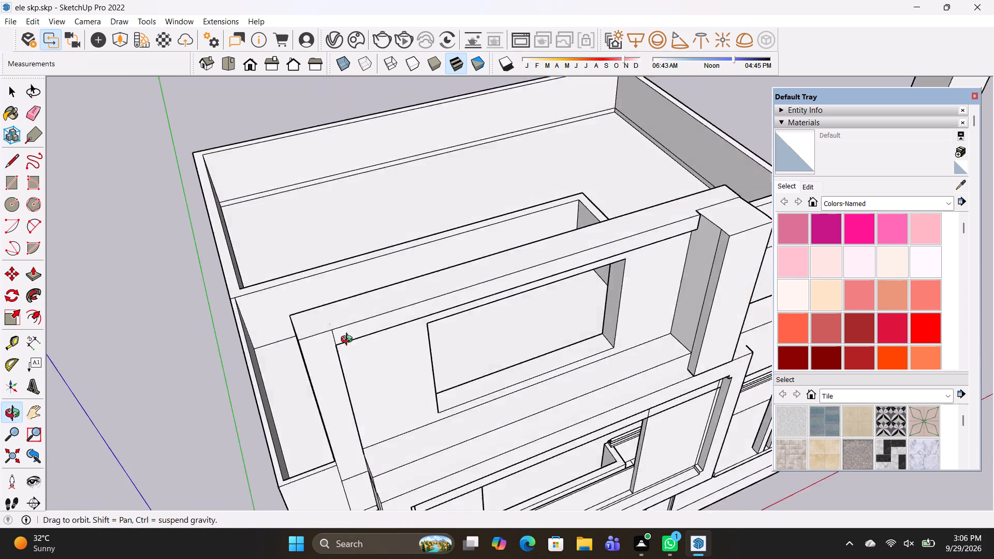
{"action": "middle_click_drag", "start_coordinate": [349, 341], "coordinate": [309, 209]}
{"action": "left_click_drag", "start_coordinate": [299, 83], "coordinate": [306, 84]}
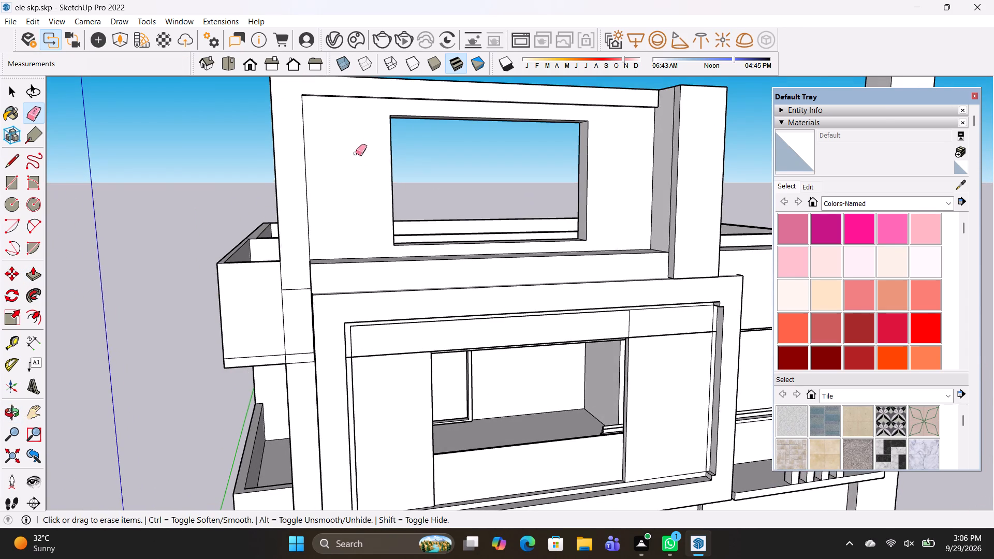
Examine the front facade and the roof wall's window opening from several angles.
{"action": "scroll", "coordinate": [362, 178], "scroll_direction": "down", "scroll_amount": 4}
{"action": "middle_click_drag", "start_coordinate": [477, 218], "coordinate": [615, 266]}
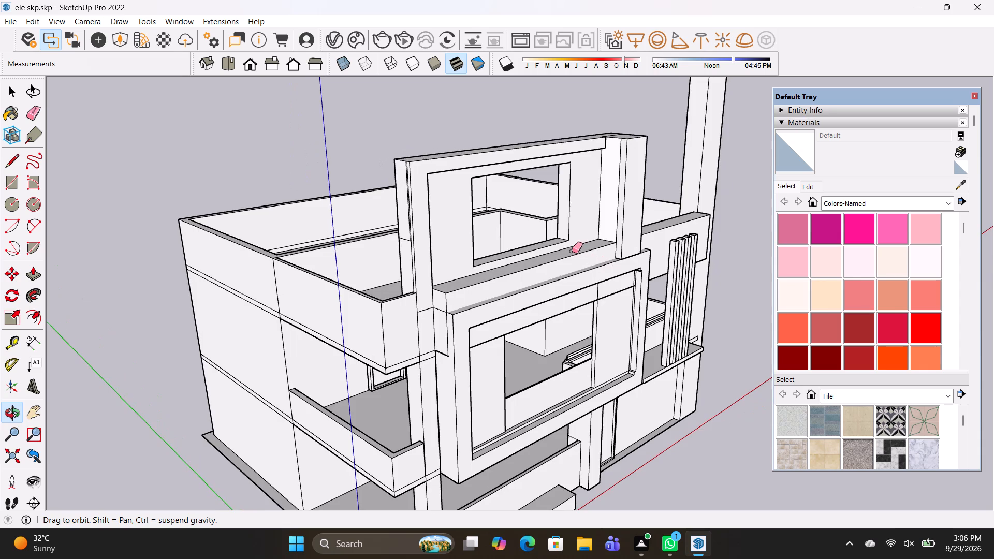
{"action": "middle_click_drag", "start_coordinate": [571, 251], "coordinate": [578, 169]}
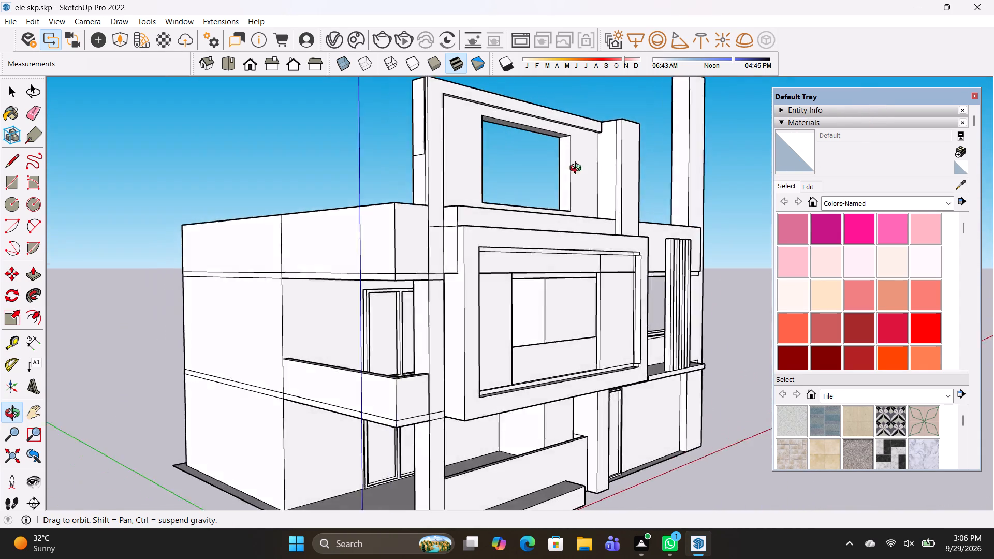
{"action": "middle_click_drag", "start_coordinate": [578, 169], "coordinate": [129, 136]}
{"action": "middle_click_drag", "start_coordinate": [332, 199], "coordinate": [556, 214]}
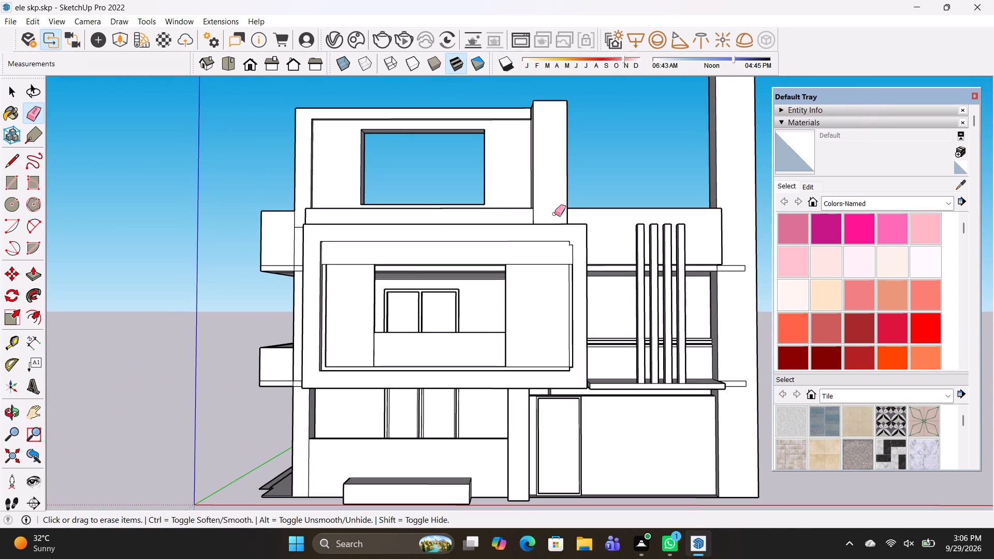
{"action": "scroll", "coordinate": [464, 208], "scroll_direction": "up", "scroll_amount": 4}
{"action": "middle_click_drag", "start_coordinate": [426, 206], "coordinate": [450, 287]}
{"action": "scroll", "coordinate": [450, 287], "scroll_direction": "up", "scroll_amount": 1}
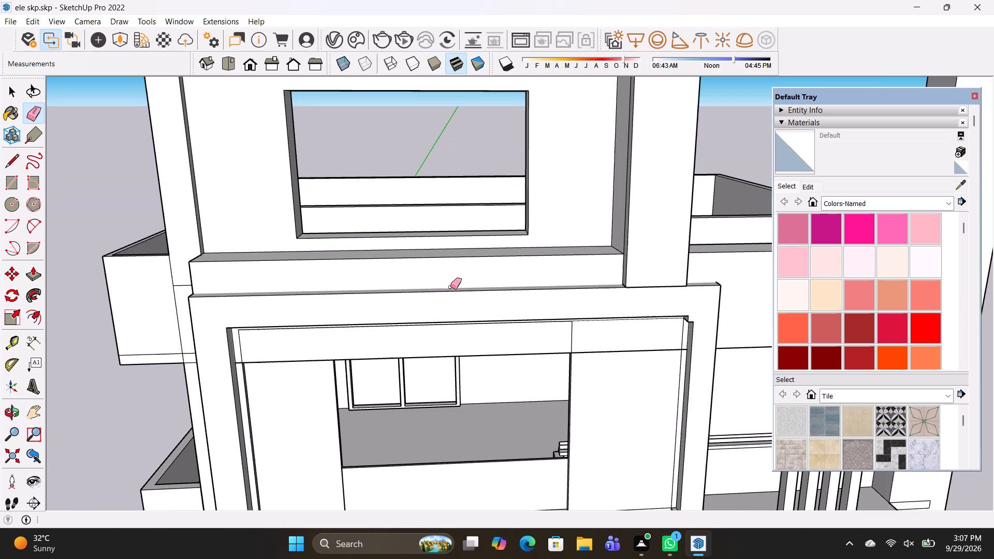
{"action": "middle_click_drag", "start_coordinate": [388, 195], "coordinate": [427, 254]}
{"action": "scroll", "coordinate": [427, 254], "scroll_direction": "up", "scroll_amount": 1}
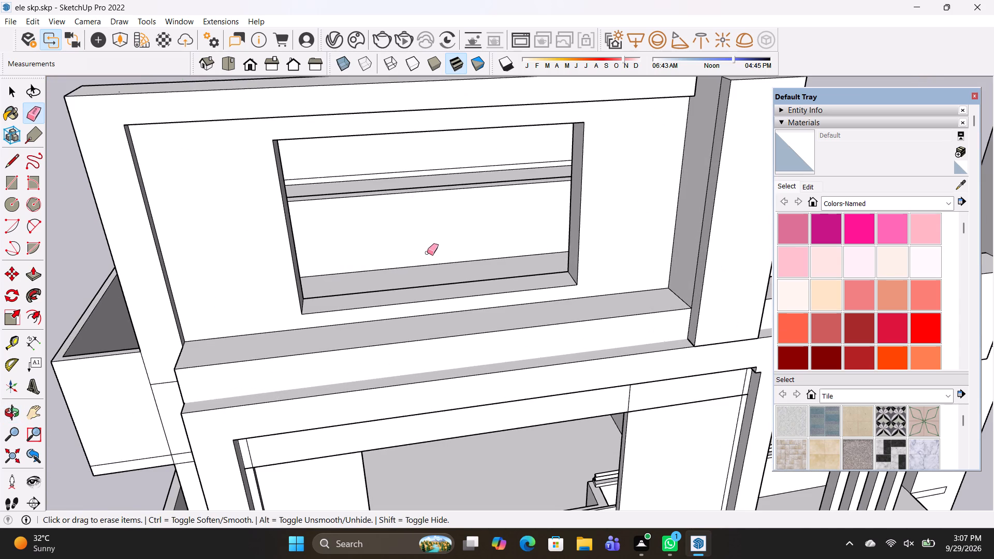
Draw a rectangle about 9 15/16" by 1' 4 1/8" across the depth of the roof window's sill.
{"action": "key", "text": "p"}
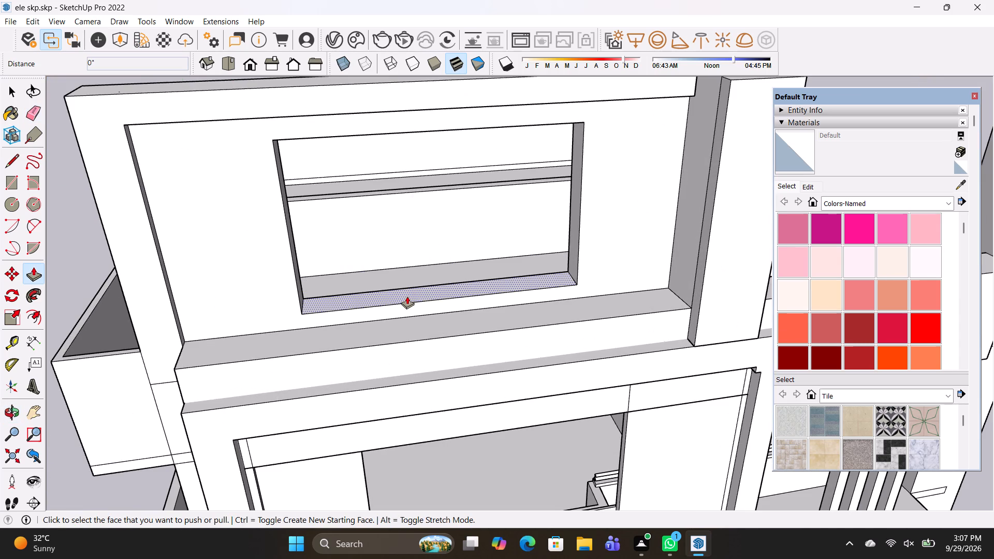
{"action": "key", "text": "r"}
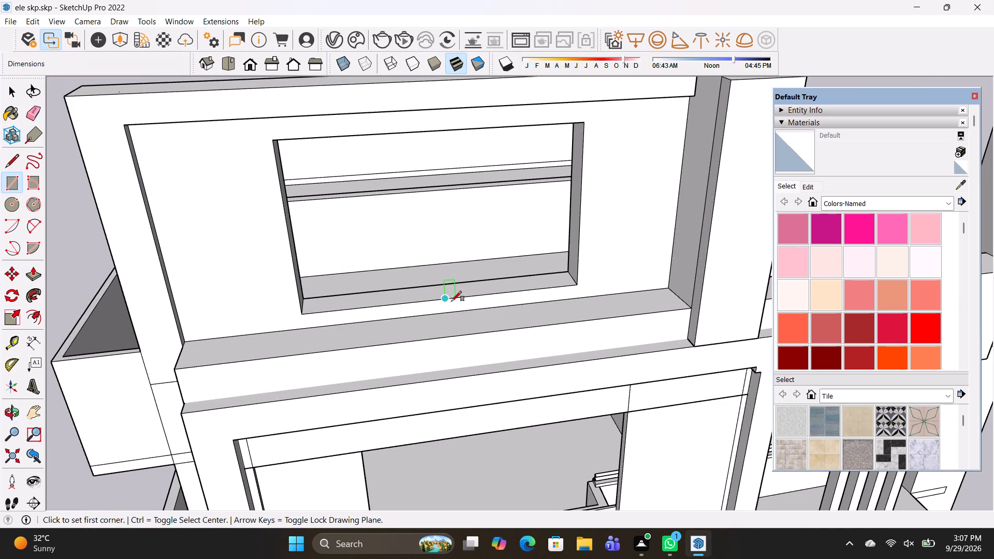
{"action": "left_click", "coordinate": [458, 297]}
{"action": "left_click", "coordinate": [474, 284]}
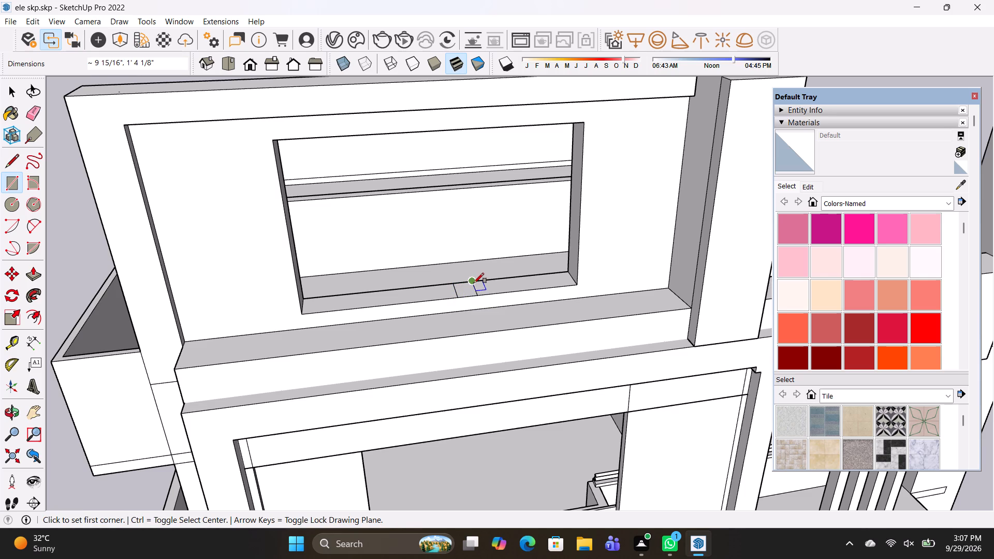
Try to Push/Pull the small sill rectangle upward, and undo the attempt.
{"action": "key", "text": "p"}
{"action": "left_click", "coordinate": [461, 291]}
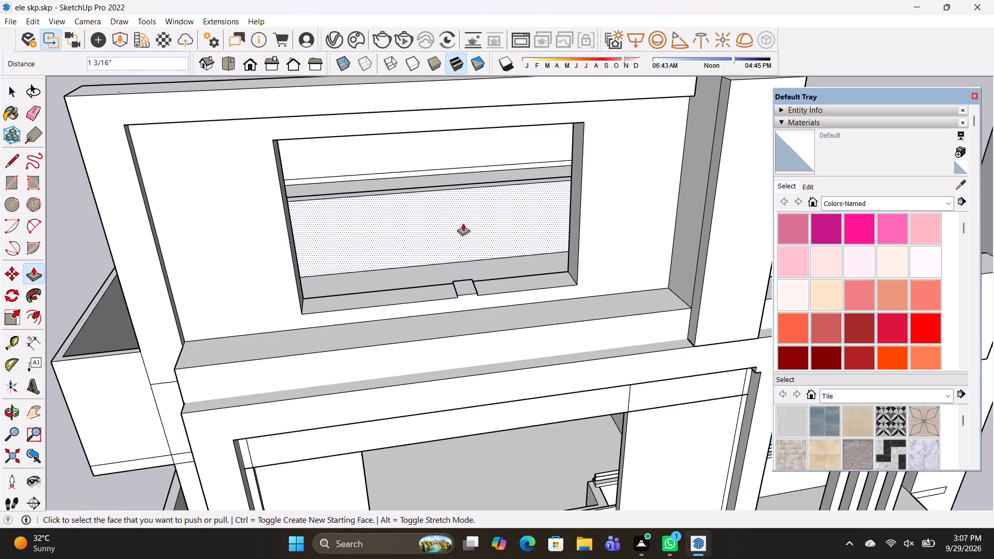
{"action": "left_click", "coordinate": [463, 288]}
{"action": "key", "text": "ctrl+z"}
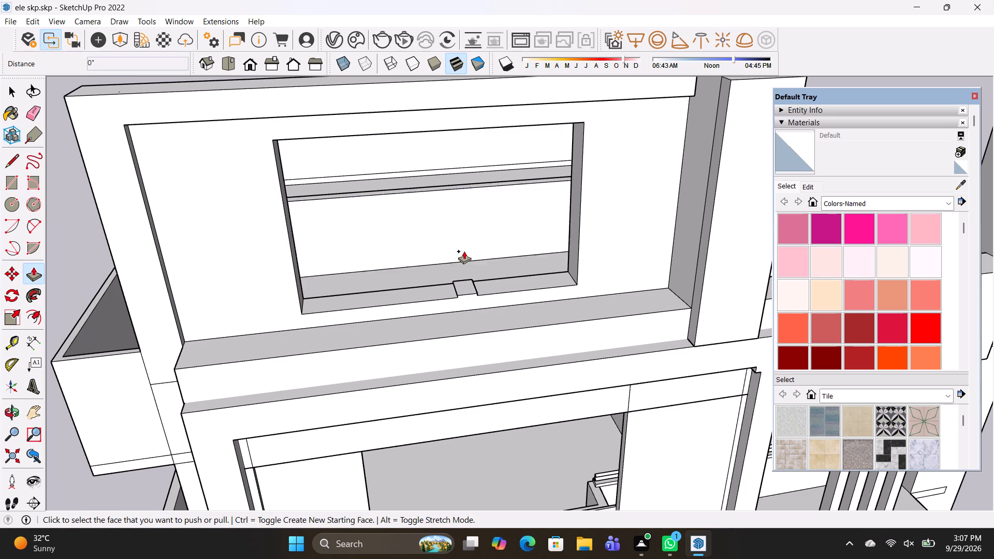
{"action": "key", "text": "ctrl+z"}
Push/Pull the sill rectangle upward into a vertical post ending a little below the window opening's head.
{"action": "left_click", "coordinate": [467, 290]}
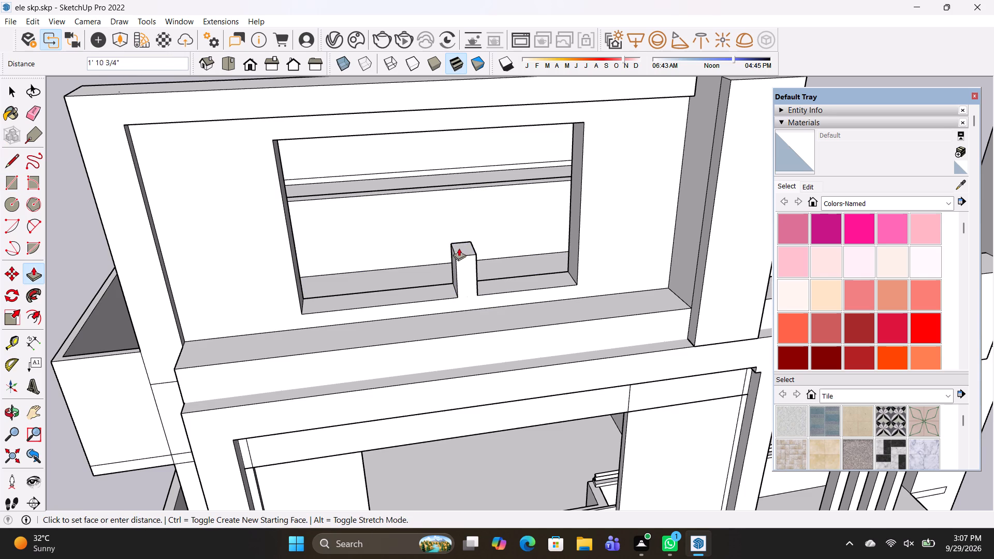
{"action": "left_click", "coordinate": [458, 226]}
{"action": "middle_click_drag", "start_coordinate": [454, 275], "coordinate": [469, 272]}
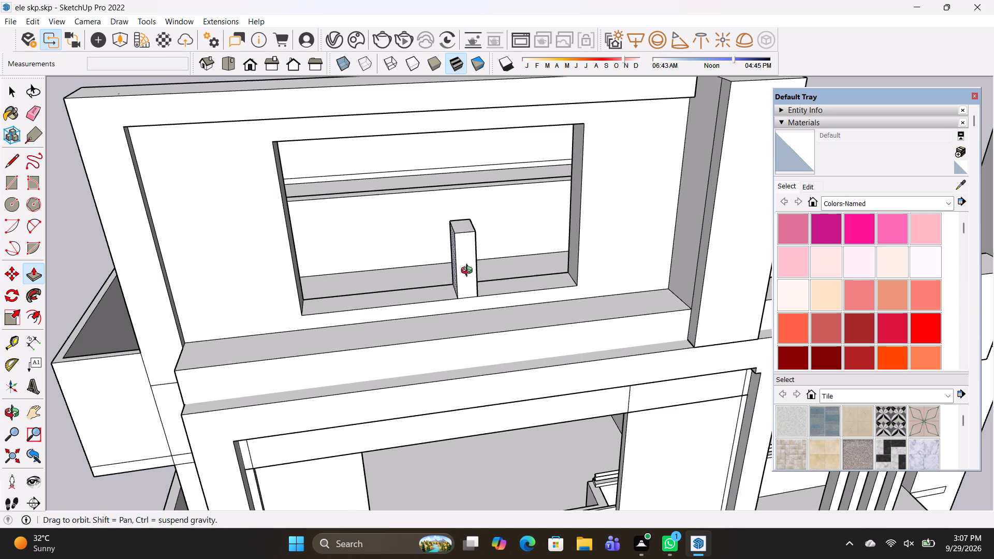
{"action": "middle_click_drag", "start_coordinate": [469, 272], "coordinate": [524, 217]}
{"action": "scroll", "coordinate": [530, 208], "scroll_direction": "up", "scroll_amount": 2}
{"action": "middle_click_drag", "start_coordinate": [529, 177], "coordinate": [527, 244], "text": "shift"}
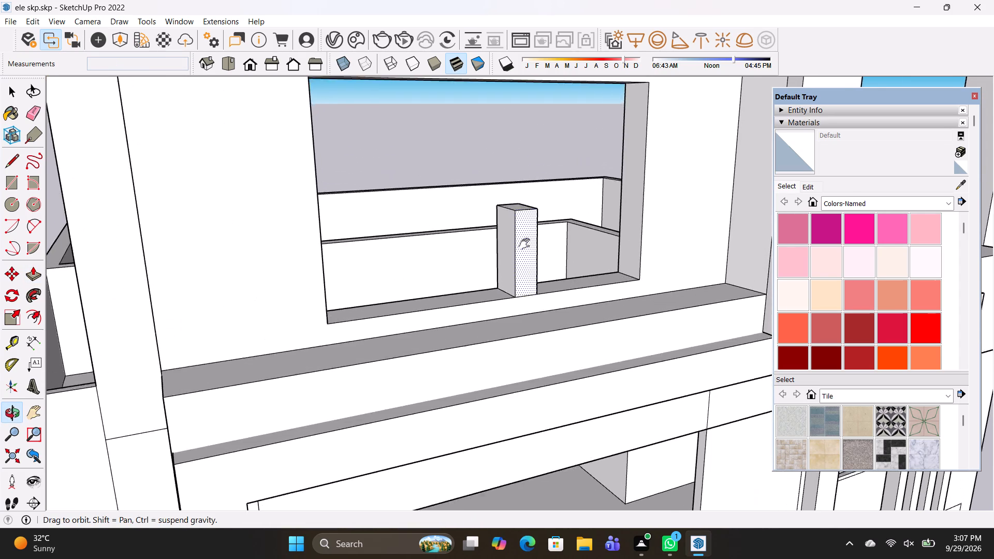
{"action": "middle_click_drag", "start_coordinate": [527, 244], "coordinate": [527, 271], "text": "shift"}
{"action": "scroll", "coordinate": [516, 245], "scroll_direction": "up", "scroll_amount": 3}
{"action": "left_click", "coordinate": [520, 272]}
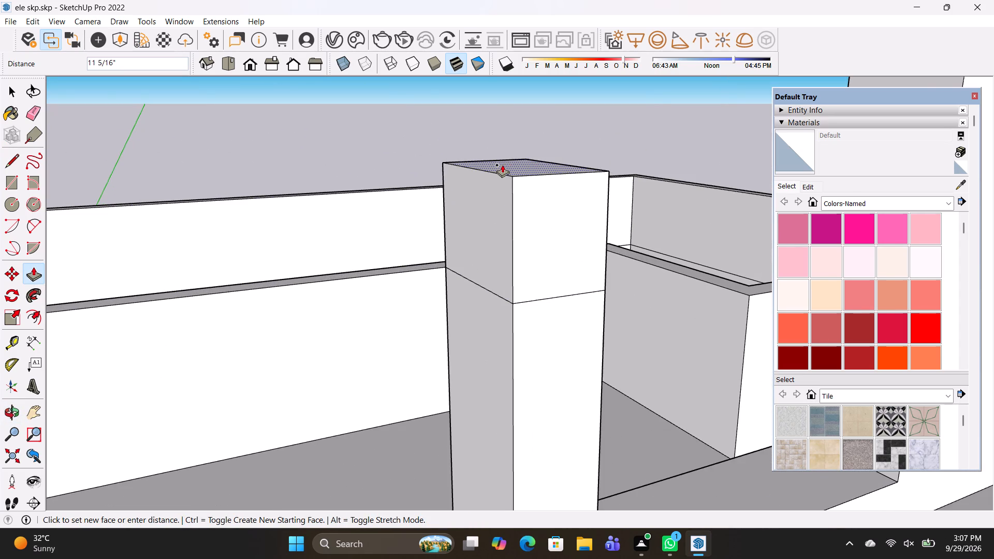
{"action": "scroll", "coordinate": [502, 165], "scroll_direction": "down", "scroll_amount": 8}
{"action": "middle_click_drag", "start_coordinate": [502, 160], "coordinate": [507, 247], "text": "shift"}
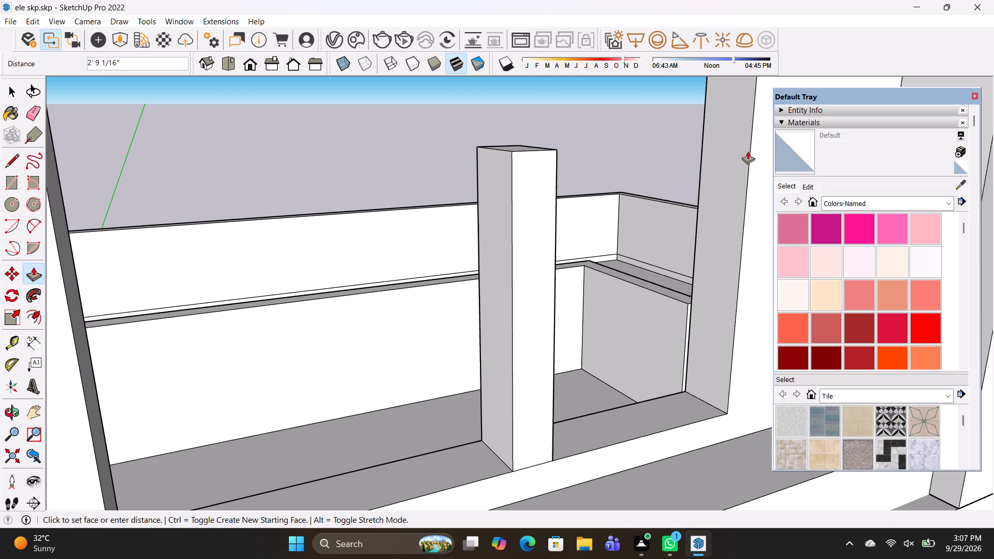
{"action": "left_click", "coordinate": [752, 127]}
Draw a rectangle about 4 1/2" by 1' 4 1/8" near the top of the post's side facing the corner pillar.
{"action": "scroll", "coordinate": [734, 182], "scroll_direction": "down", "scroll_amount": 6}
{"action": "middle_click_drag", "start_coordinate": [673, 240], "coordinate": [597, 233]}
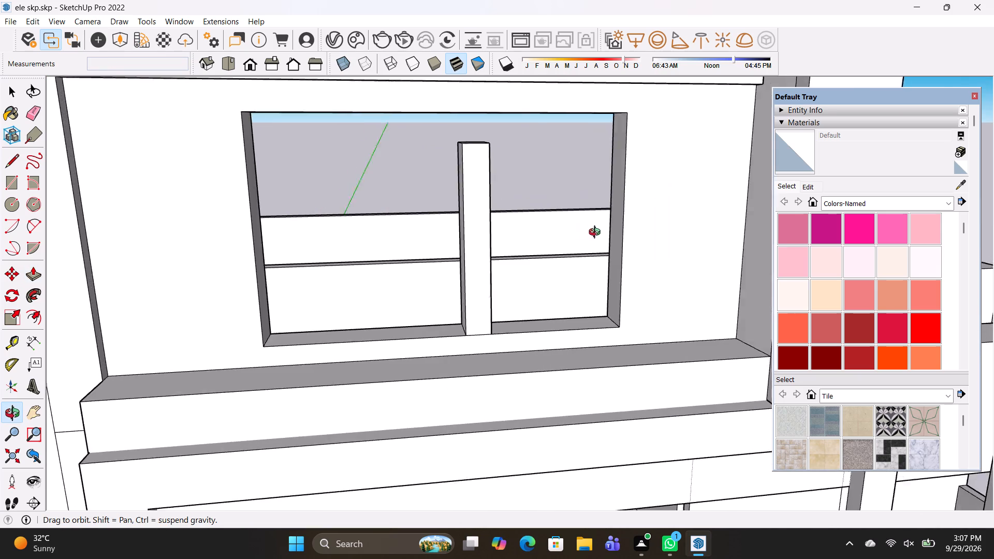
{"action": "middle_click_drag", "start_coordinate": [597, 233], "coordinate": [693, 231]}
{"action": "key", "text": "r"}
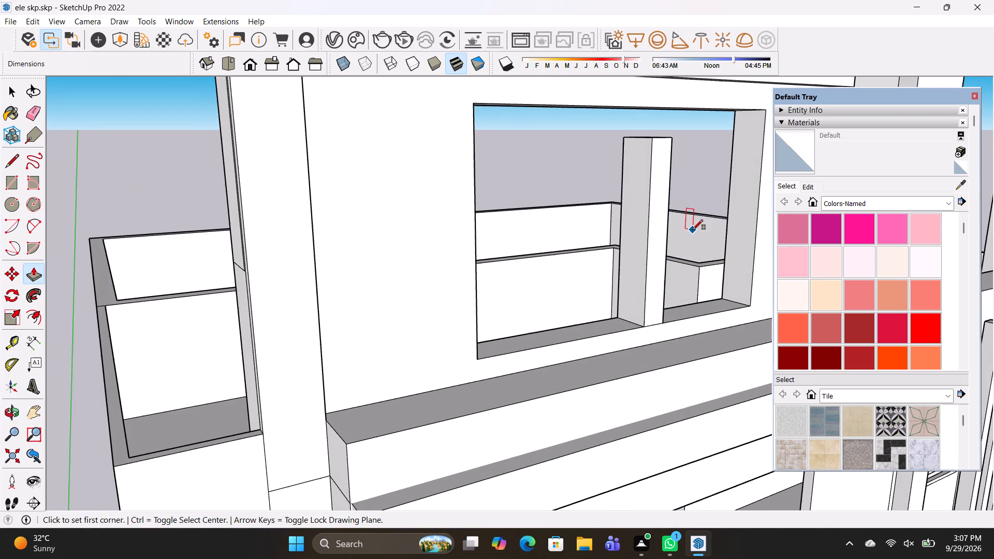
{"action": "scroll", "coordinate": [619, 215], "scroll_direction": "up", "scroll_amount": 2}
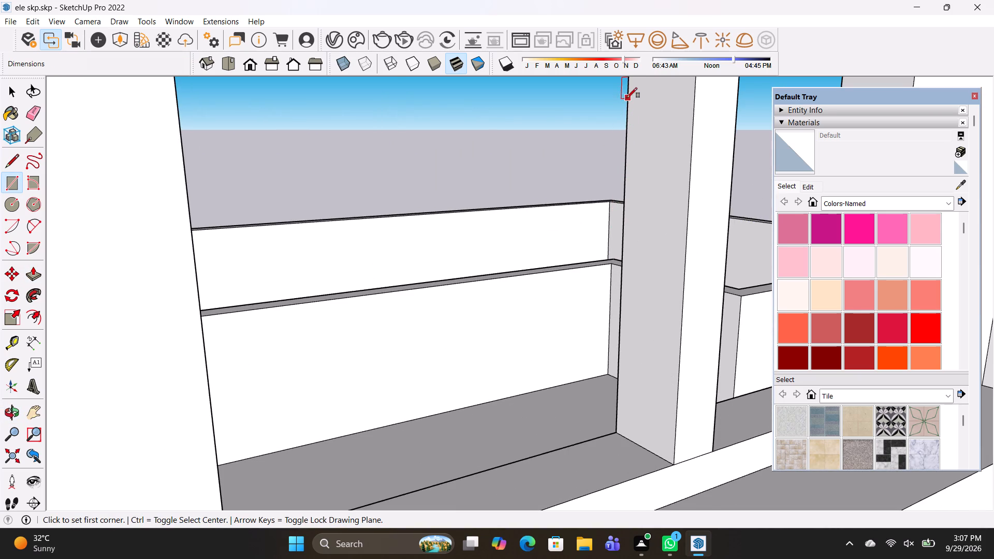
{"action": "left_click", "coordinate": [627, 98]}
{"action": "left_click", "coordinate": [692, 123]}
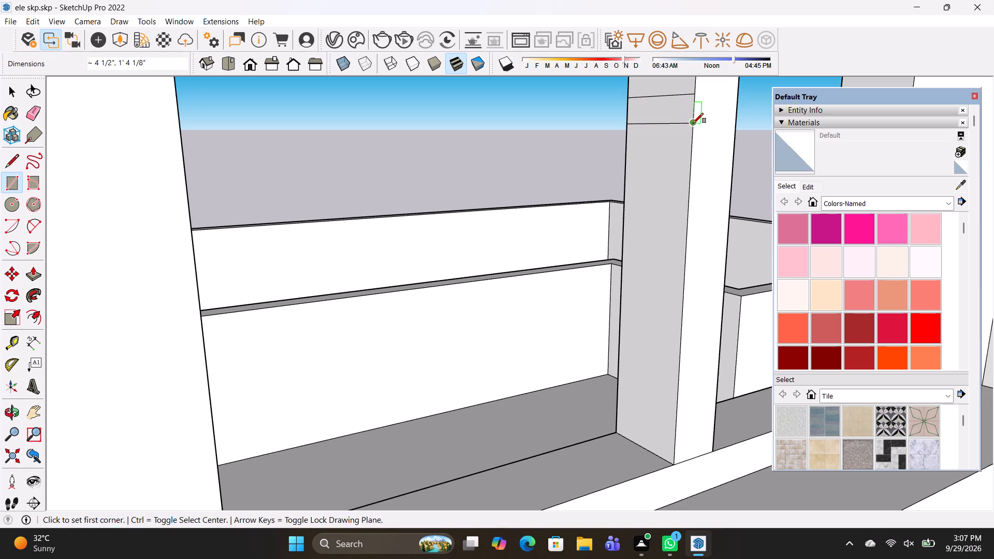
Push/Pull the post's side rectangle about 6' 2 3/4" to the window jamb, forming a horizontal beam.
{"action": "key", "text": "space"}
{"action": "key", "text": "p"}
{"action": "left_click", "coordinate": [653, 113]}
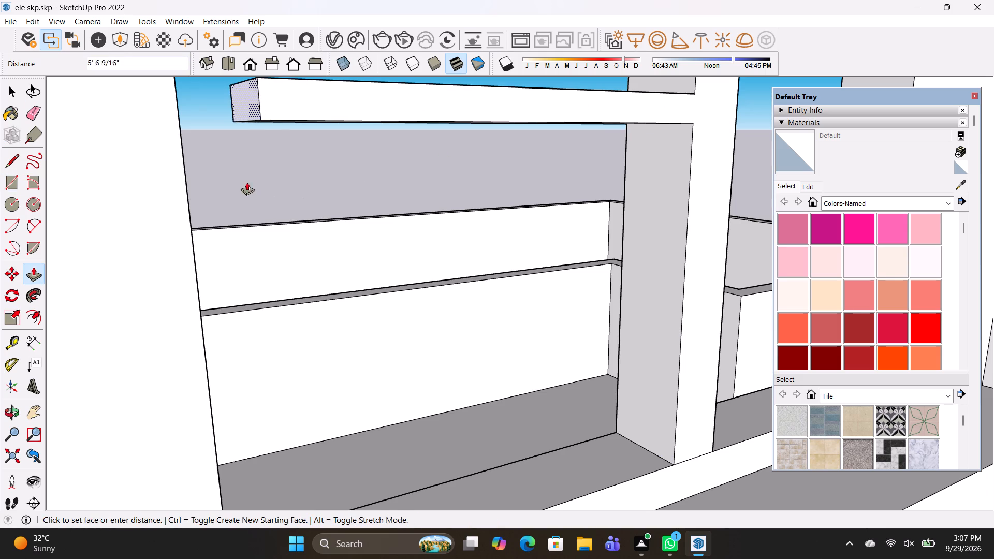
{"action": "left_click", "coordinate": [187, 185]}
Push/Pull the post's top face down 8 5/16", level with the beam's top.
{"action": "scroll", "coordinate": [380, 227], "scroll_direction": "down", "scroll_amount": 7}
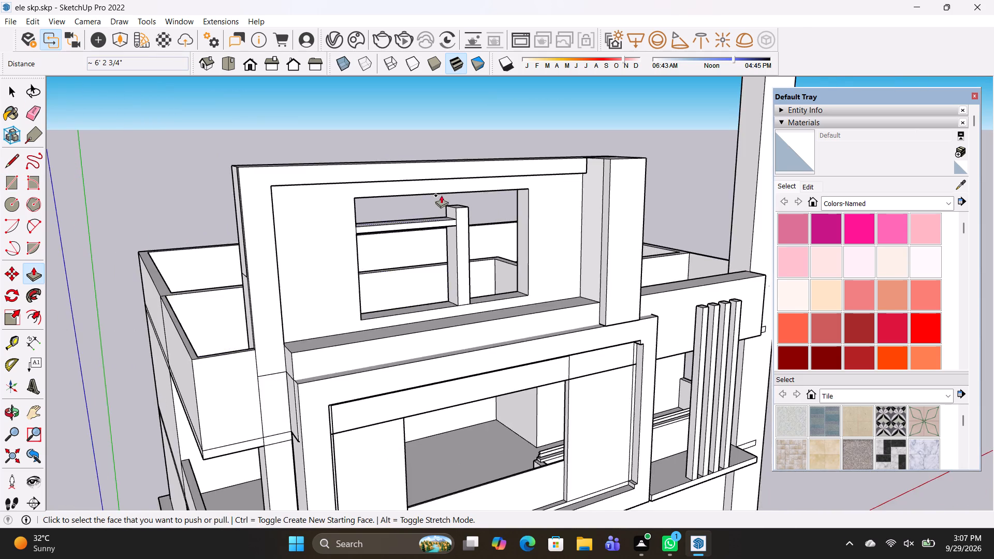
{"action": "scroll", "coordinate": [441, 195], "scroll_direction": "up", "scroll_amount": 6}
{"action": "left_click", "coordinate": [449, 203]}
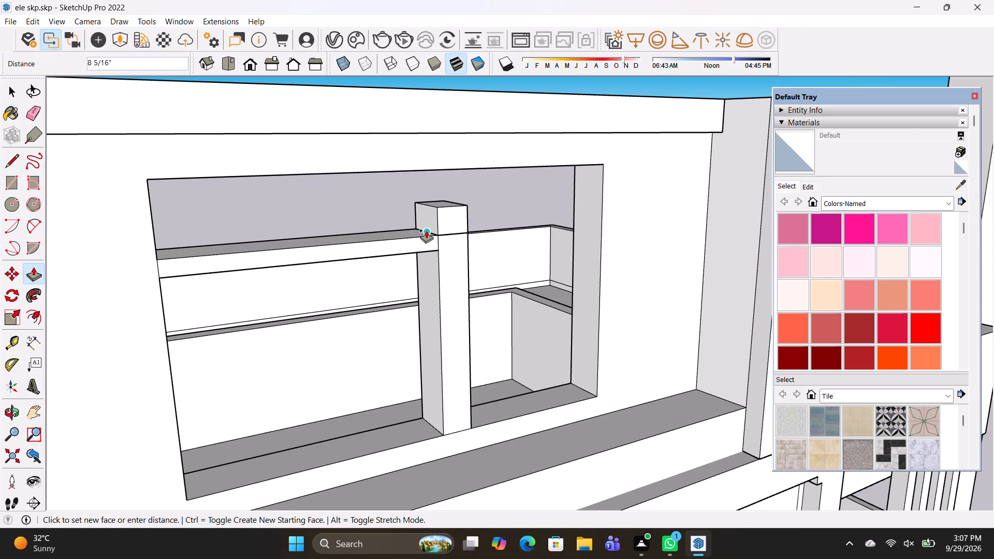
{"action": "left_click", "coordinate": [426, 233]}
Draw two circles, radii about 1 3/4" and 1", one below the other on the window post's side opposite the beam.
{"action": "scroll", "coordinate": [426, 233], "scroll_direction": "up", "scroll_amount": 3}
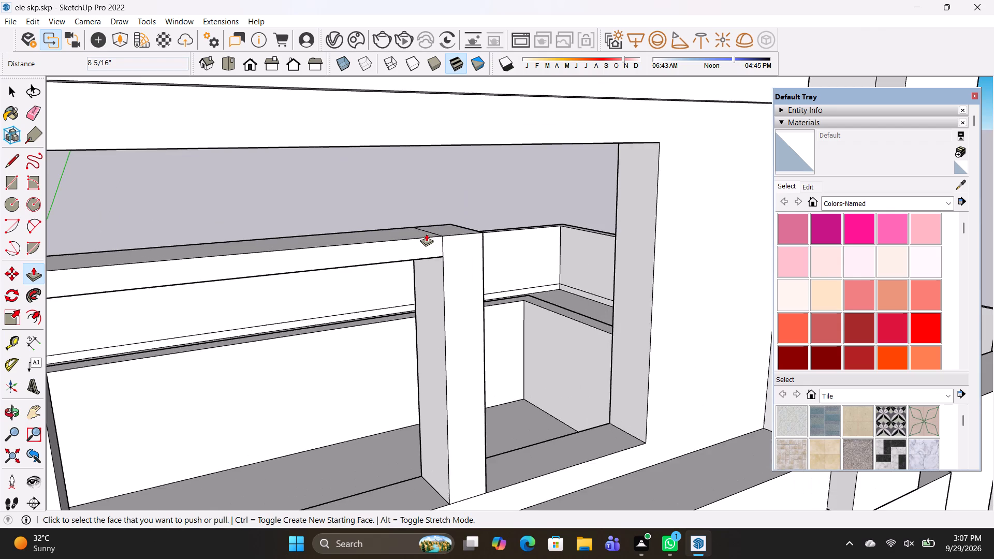
{"action": "middle_click_drag", "start_coordinate": [488, 269], "coordinate": [375, 238]}
{"action": "scroll", "coordinate": [371, 236], "scroll_direction": "down", "scroll_amount": 7}
{"action": "middle_click_drag", "start_coordinate": [391, 249], "coordinate": [506, 234]}
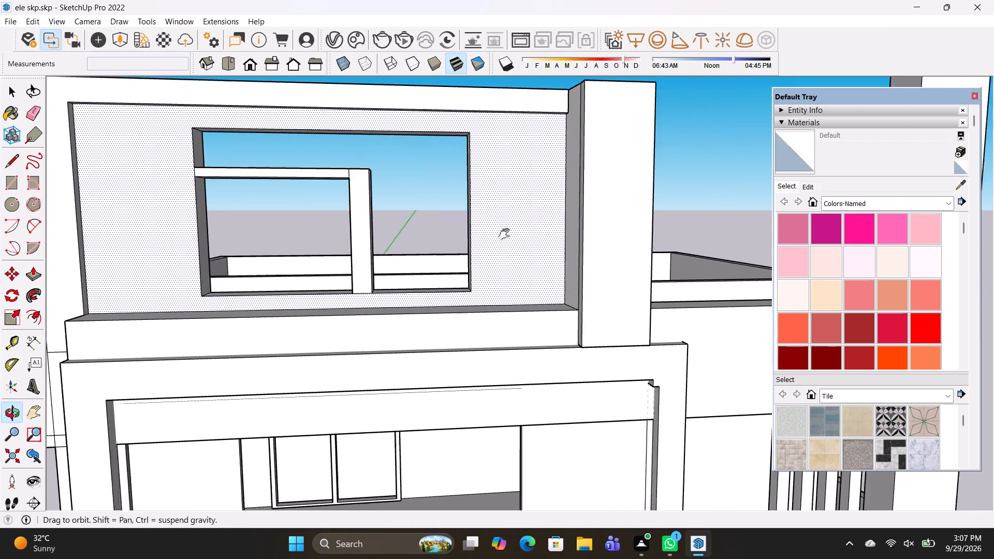
{"action": "middle_click_drag", "start_coordinate": [506, 234], "coordinate": [539, 234]}
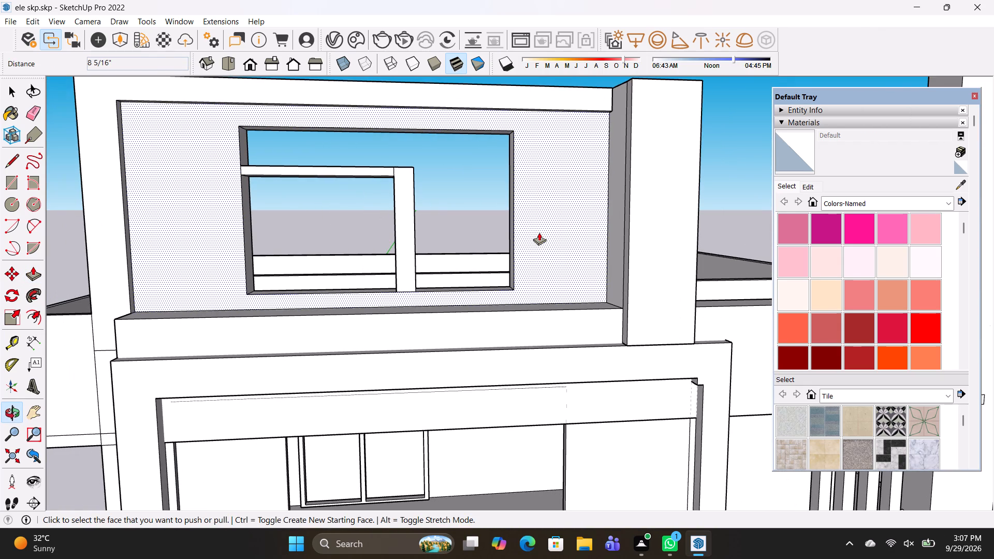
{"action": "scroll", "coordinate": [477, 237], "scroll_direction": "up", "scroll_amount": 2}
{"action": "middle_click_drag", "start_coordinate": [460, 257], "coordinate": [426, 264]}
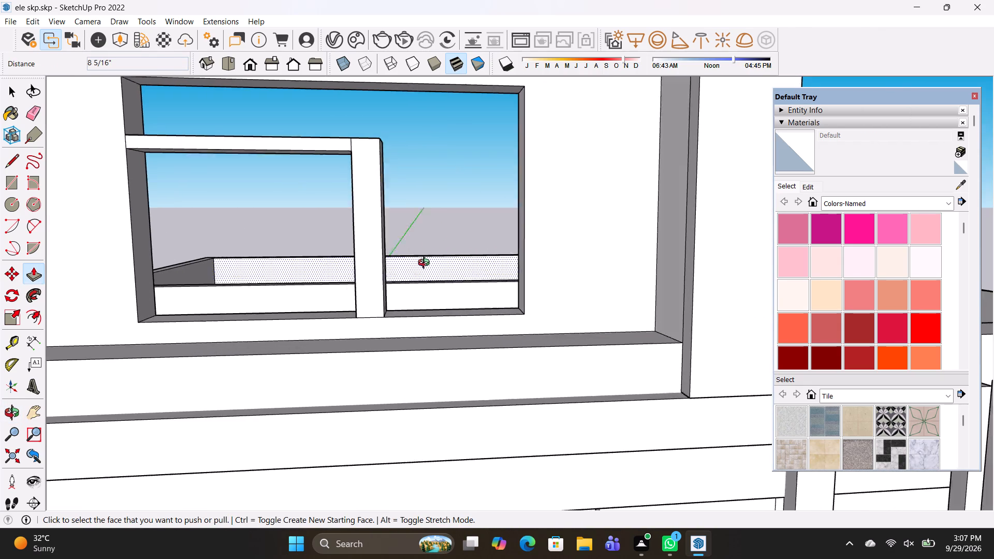
{"action": "middle_click_drag", "start_coordinate": [426, 264], "coordinate": [391, 269]}
{"action": "key", "text": "l"}
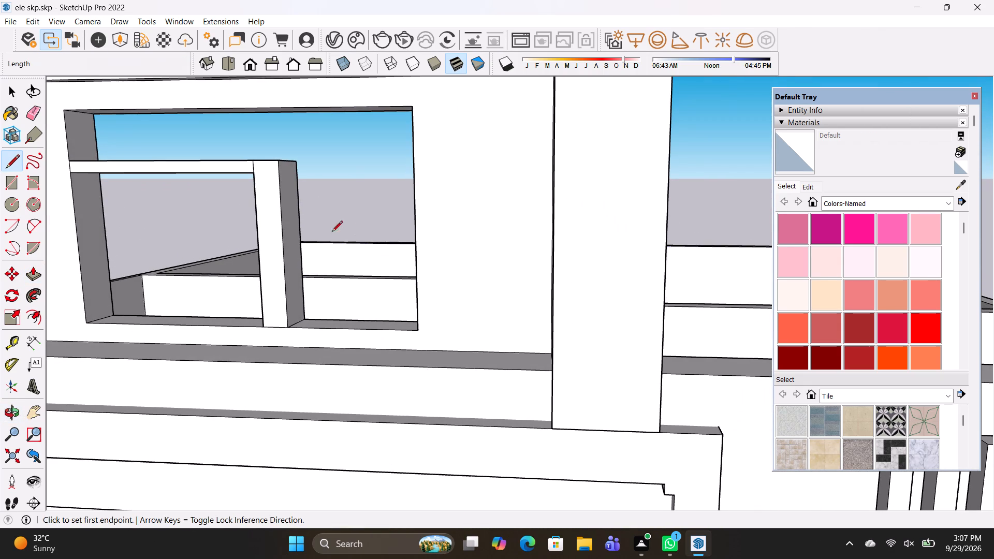
{"action": "scroll", "coordinate": [301, 223], "scroll_direction": "up", "scroll_amount": 5}
{"action": "key", "text": "c"}
{"action": "scroll", "coordinate": [286, 215], "scroll_direction": "up", "scroll_amount": 3}
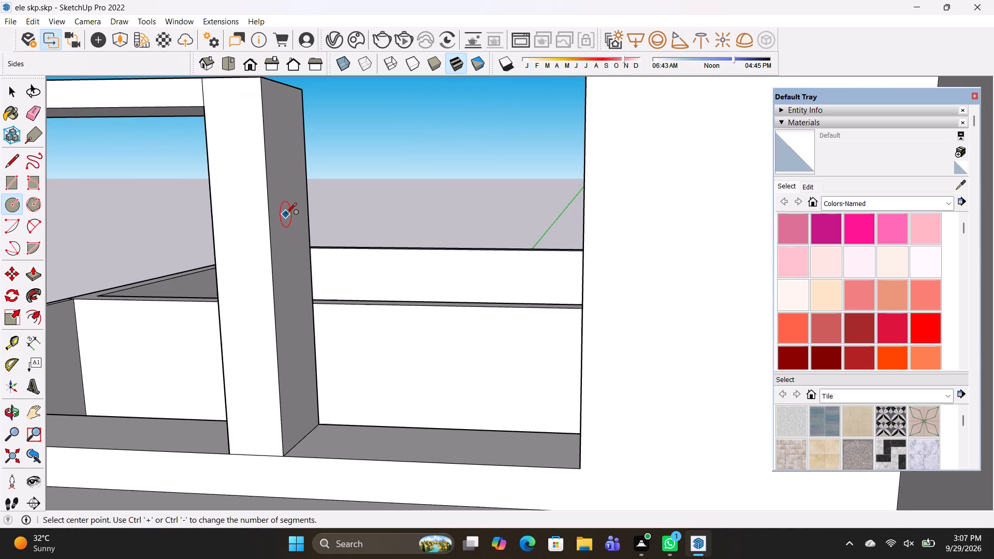
{"action": "left_click", "coordinate": [280, 187]}
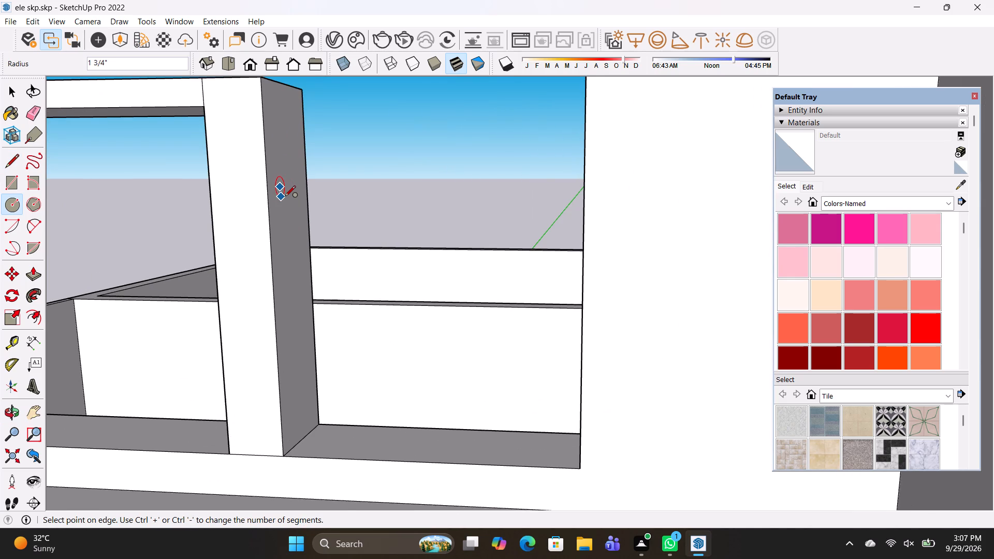
{"action": "left_click", "coordinate": [285, 197]}
{"action": "scroll", "coordinate": [286, 223], "scroll_direction": "up", "scroll_amount": 3}
{"action": "left_click", "coordinate": [277, 223]}
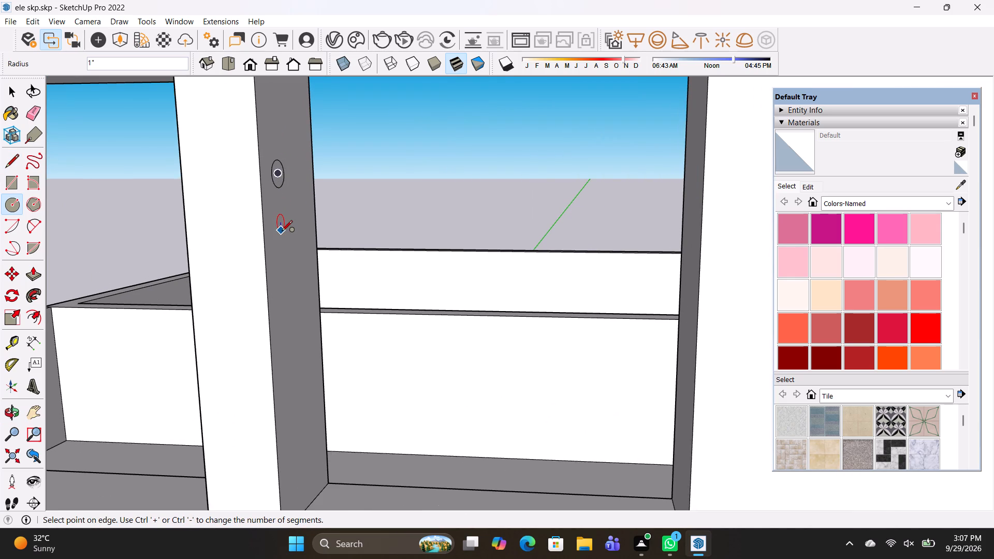
{"action": "left_click", "coordinate": [282, 232]}
Push/Pull the upper circle about 4' 5 1/2" and the lower one about 4' 4 1/16" to the window jamb, forming two round rails.
{"action": "key", "text": "p"}
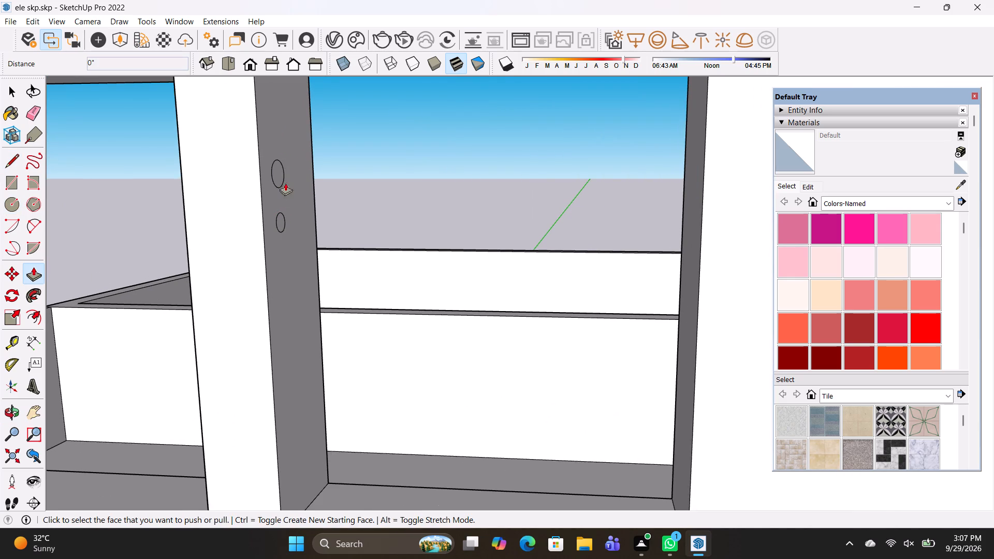
{"action": "left_click", "coordinate": [281, 175]}
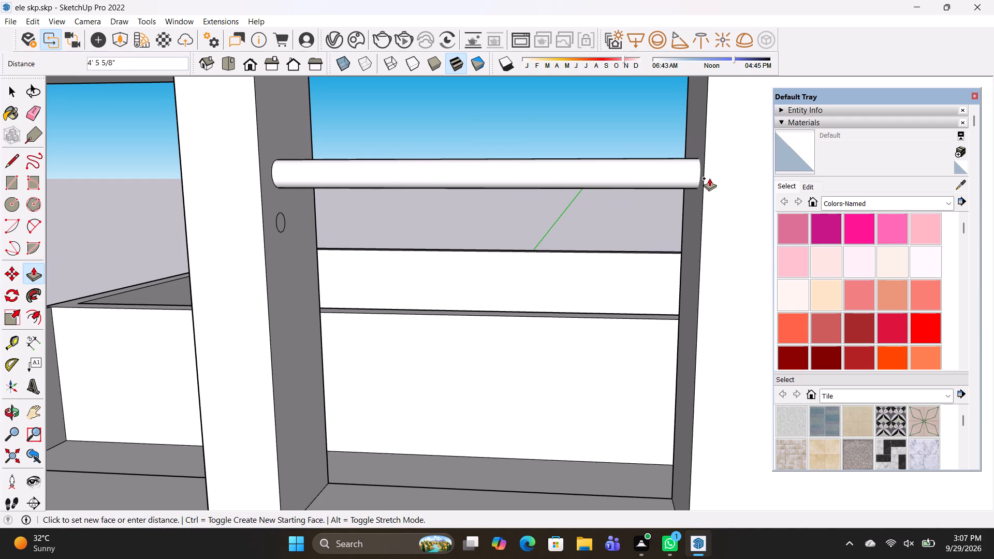
{"action": "left_click", "coordinate": [708, 177]}
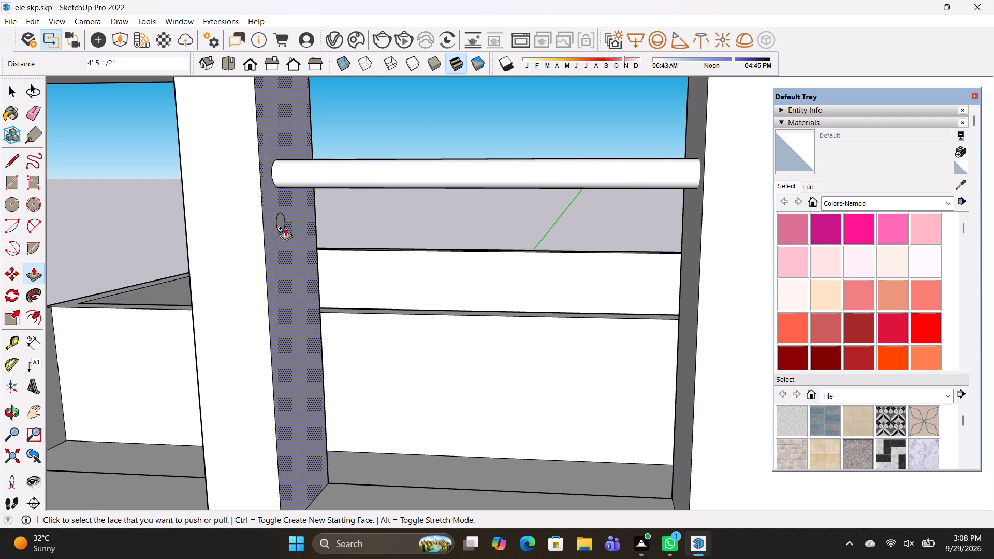
{"action": "left_click", "coordinate": [280, 227]}
{"action": "left_click", "coordinate": [705, 209]}
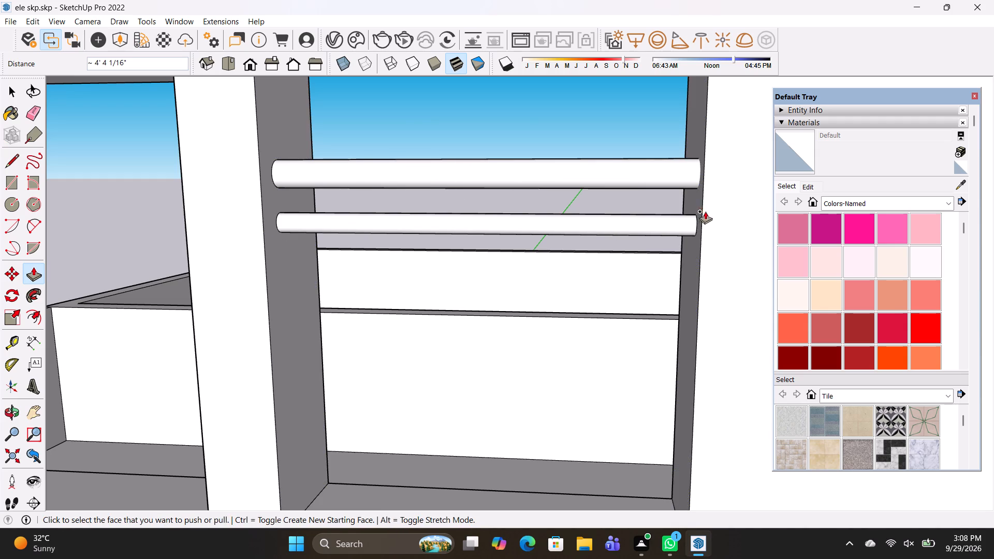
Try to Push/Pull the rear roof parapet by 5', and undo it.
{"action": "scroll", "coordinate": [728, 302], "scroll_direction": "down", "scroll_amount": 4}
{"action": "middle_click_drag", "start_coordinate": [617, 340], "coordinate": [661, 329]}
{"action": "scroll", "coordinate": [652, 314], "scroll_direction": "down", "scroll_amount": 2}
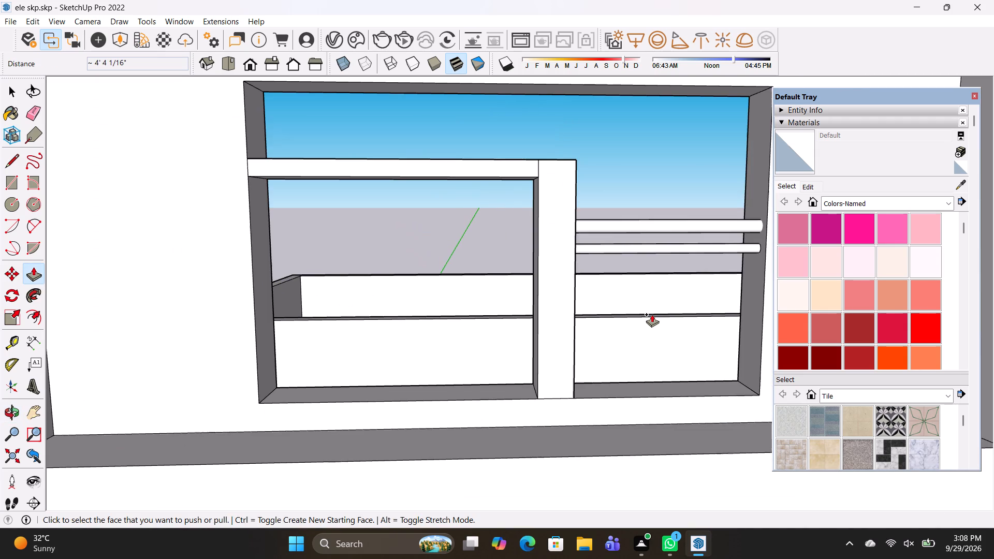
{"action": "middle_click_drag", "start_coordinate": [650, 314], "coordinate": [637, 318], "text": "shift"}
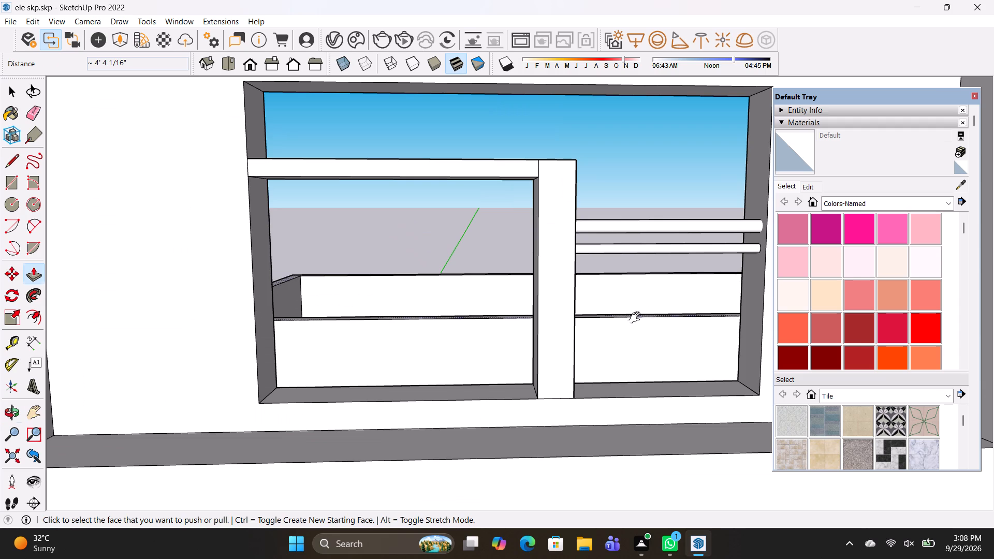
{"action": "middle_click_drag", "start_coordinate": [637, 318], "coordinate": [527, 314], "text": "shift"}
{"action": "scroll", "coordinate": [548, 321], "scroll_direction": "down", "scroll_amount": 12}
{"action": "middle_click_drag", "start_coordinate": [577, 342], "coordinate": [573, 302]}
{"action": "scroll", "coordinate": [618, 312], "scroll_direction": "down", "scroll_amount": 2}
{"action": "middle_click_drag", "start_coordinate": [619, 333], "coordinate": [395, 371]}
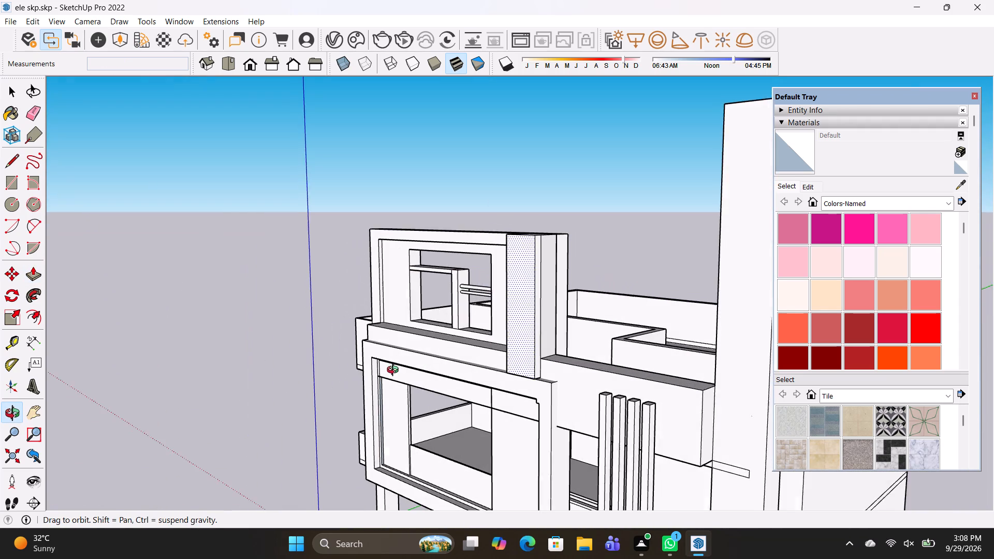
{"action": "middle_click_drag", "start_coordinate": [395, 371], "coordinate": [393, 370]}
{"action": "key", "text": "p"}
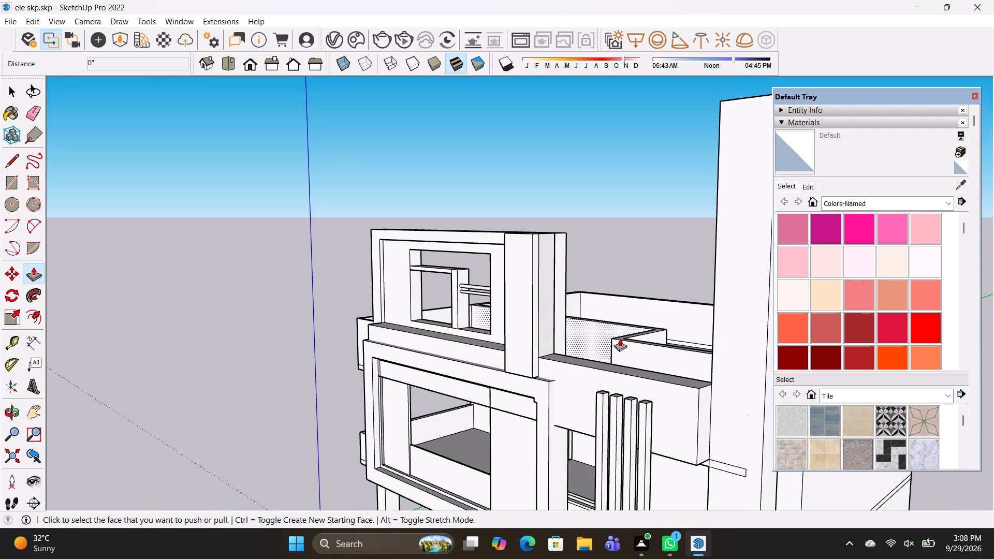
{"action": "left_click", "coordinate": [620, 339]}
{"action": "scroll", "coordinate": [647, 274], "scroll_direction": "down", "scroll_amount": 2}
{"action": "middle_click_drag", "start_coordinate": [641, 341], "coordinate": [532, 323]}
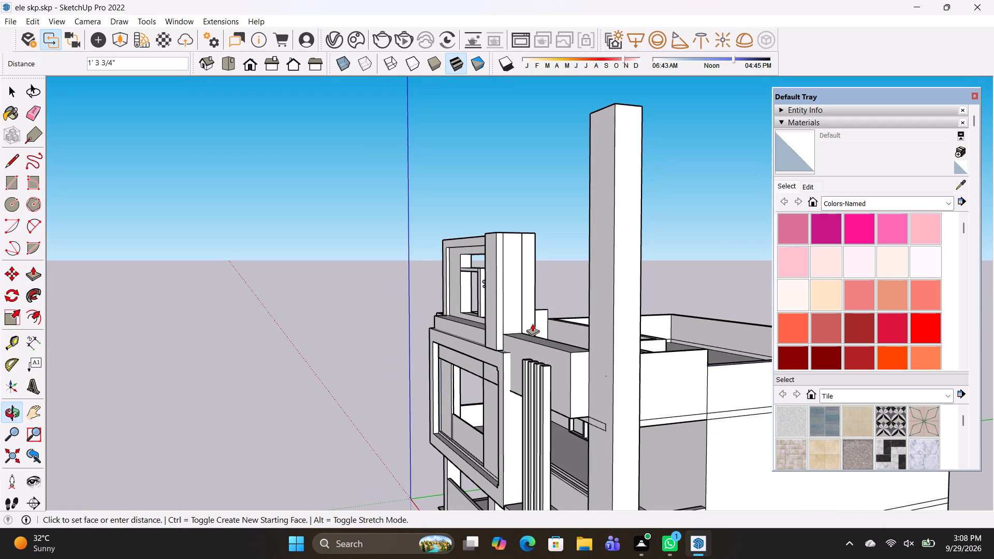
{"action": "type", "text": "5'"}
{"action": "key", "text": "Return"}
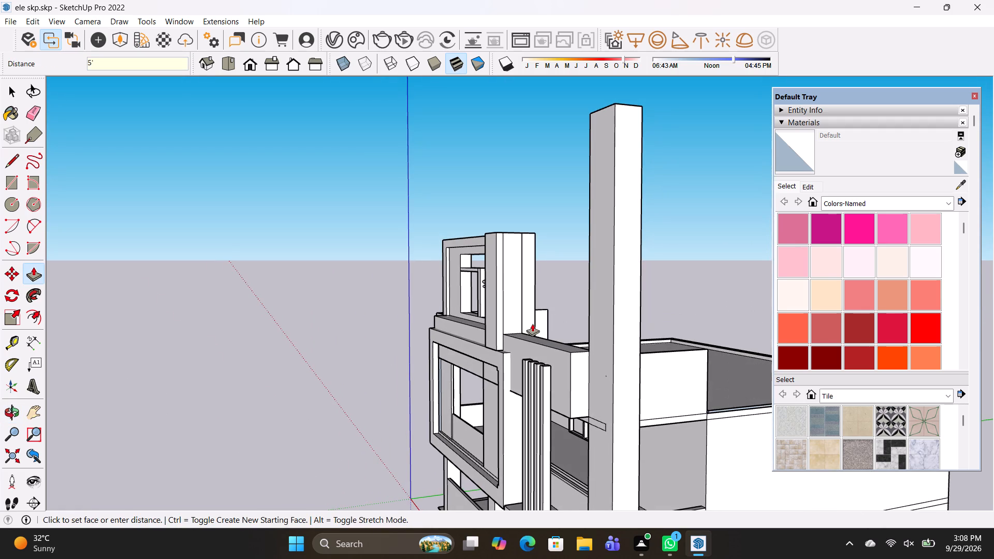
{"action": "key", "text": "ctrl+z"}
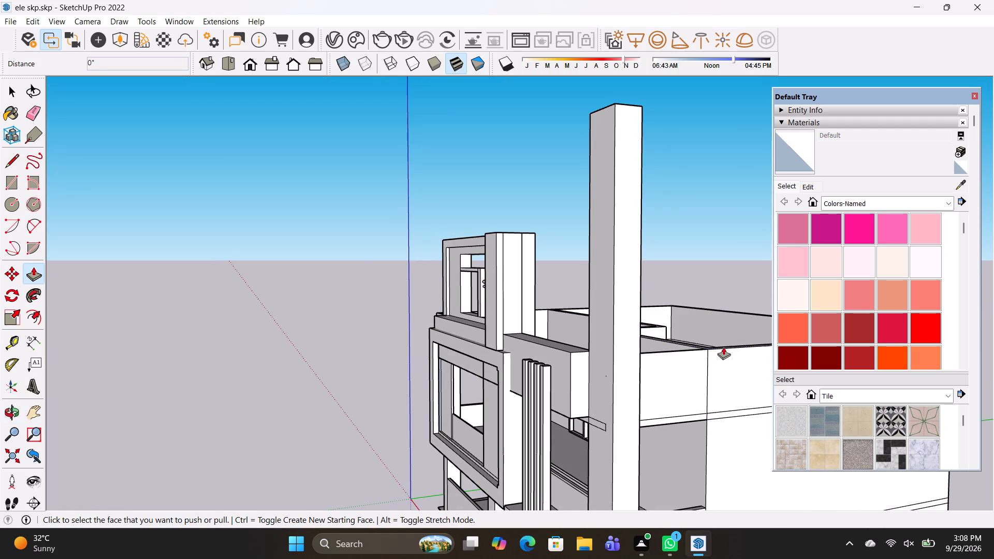
Push/Pull the top face of the rear roof parapet up 5'.
{"action": "left_click", "coordinate": [723, 347]}
{"action": "type", "text": "5'"}
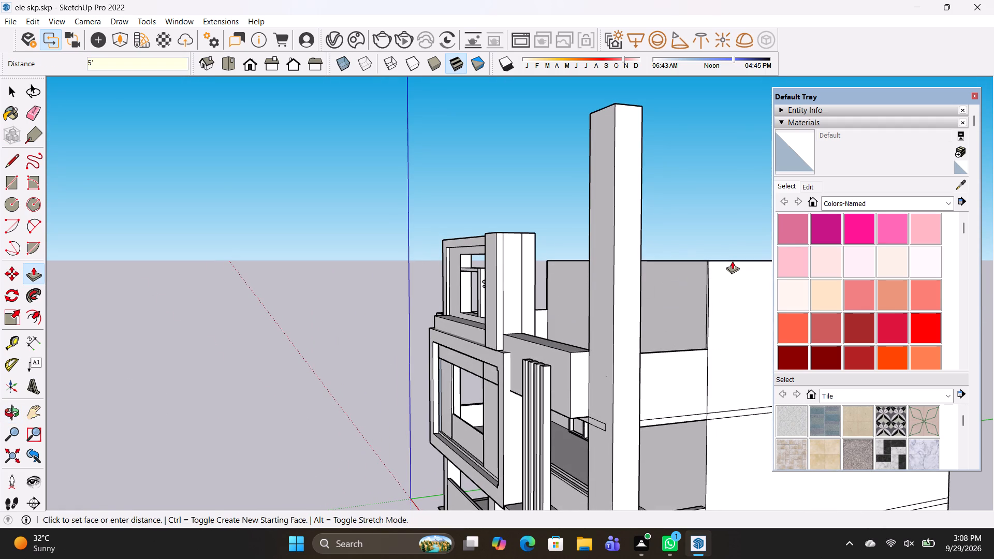
{"action": "key", "text": "Return"}
Push/Pull the top of the tall corner pillar beside the slats down about 6' 2 3/8".
{"action": "middle_click_drag", "start_coordinate": [561, 404], "coordinate": [824, 381]}
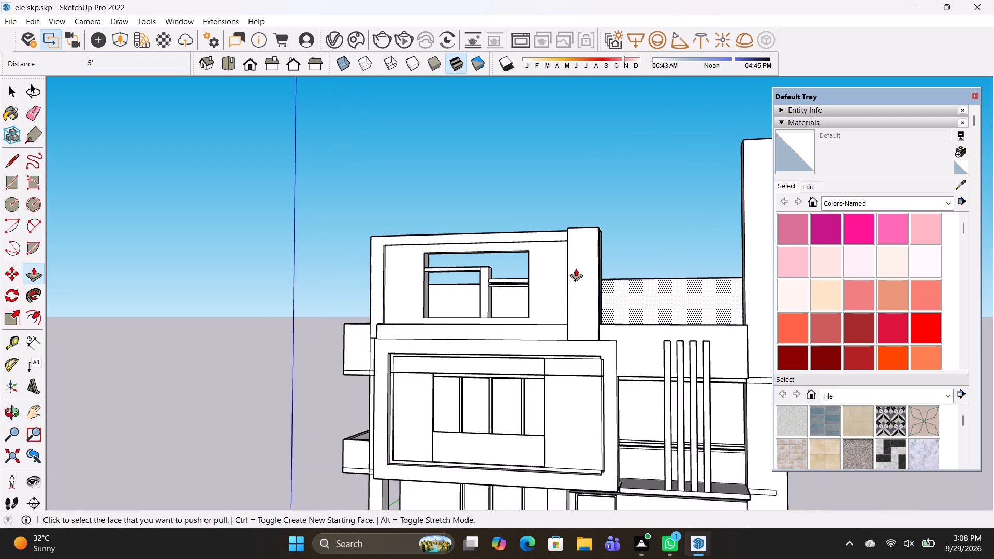
{"action": "scroll", "coordinate": [577, 264], "scroll_direction": "up", "scroll_amount": 2}
{"action": "middle_click_drag", "start_coordinate": [638, 283], "coordinate": [695, 311]}
{"action": "scroll", "coordinate": [682, 310], "scroll_direction": "down", "scroll_amount": 3}
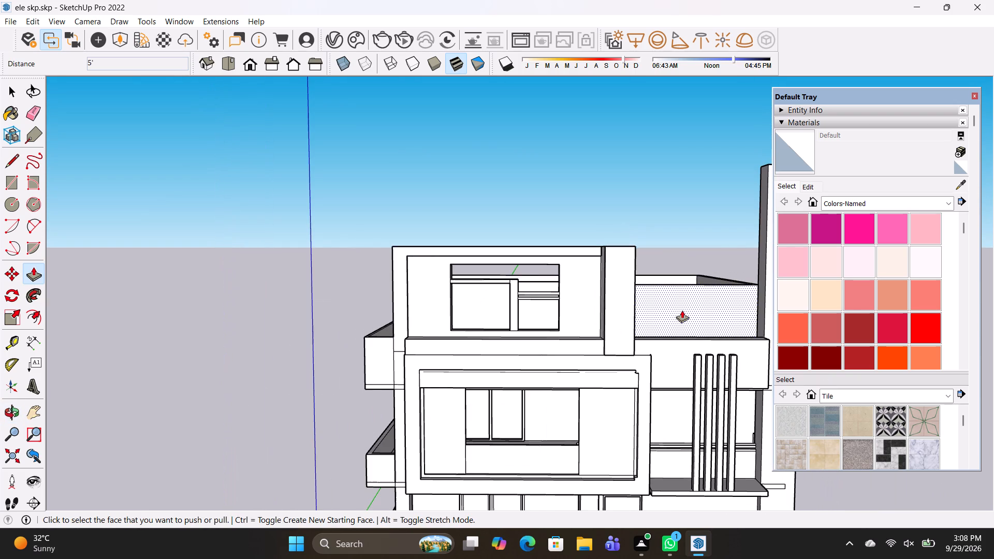
{"action": "middle_click_drag", "start_coordinate": [671, 308], "coordinate": [547, 281], "text": "shift"}
{"action": "middle_click_drag", "start_coordinate": [574, 279], "coordinate": [619, 373]}
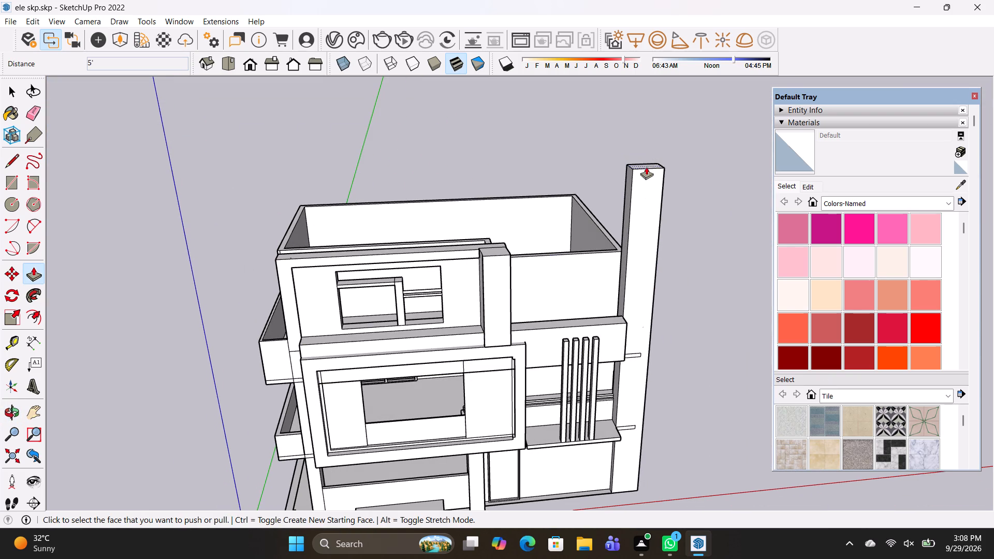
{"action": "left_click", "coordinate": [646, 165]}
{"action": "left_click", "coordinate": [642, 218]}
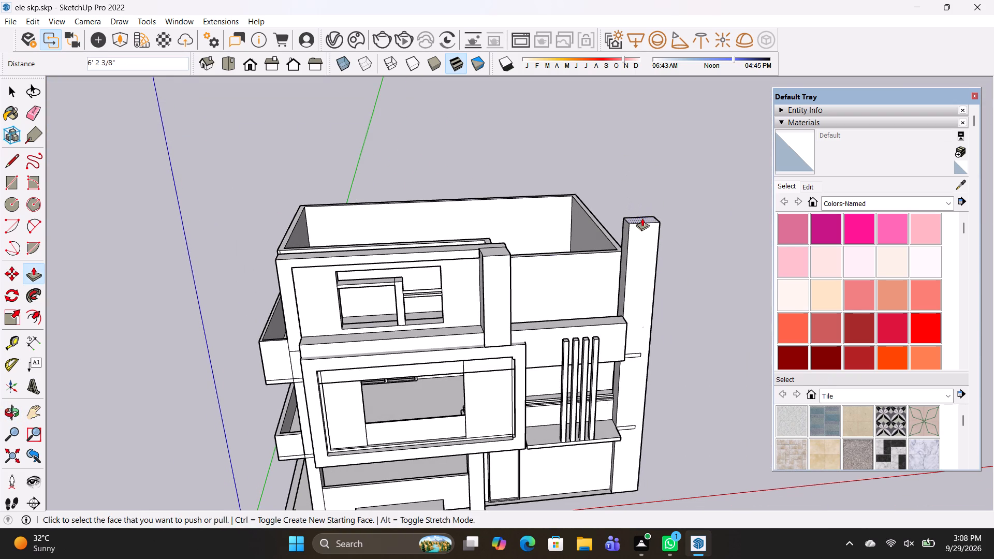
Push/Pull the rear roof walls' top face up about 6' 7 9/16", level with the tall corner pillar's top.
{"action": "middle_click_drag", "start_coordinate": [642, 273], "coordinate": [525, 151]}
{"action": "middle_click_drag", "start_coordinate": [655, 272], "coordinate": [442, 325]}
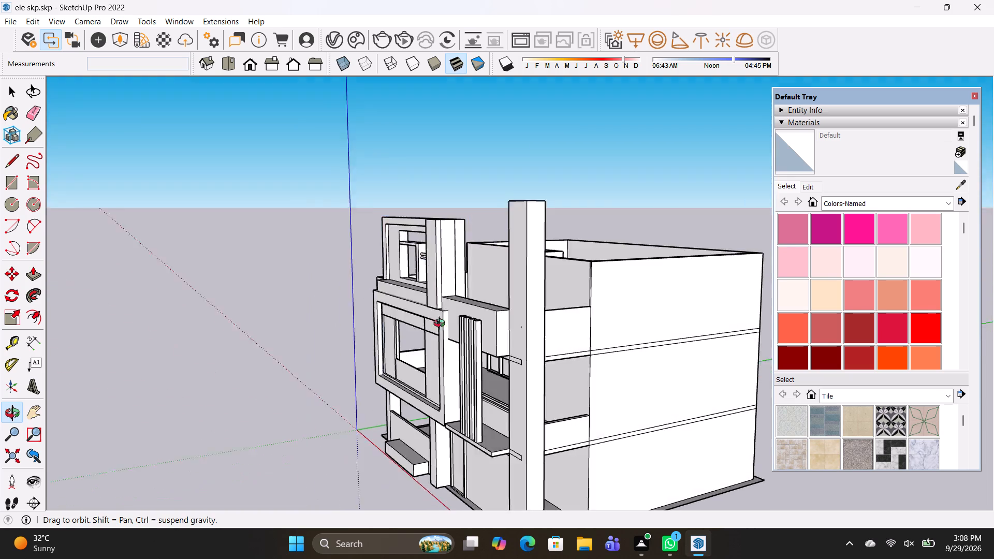
{"action": "middle_click_drag", "start_coordinate": [442, 325], "coordinate": [432, 335]}
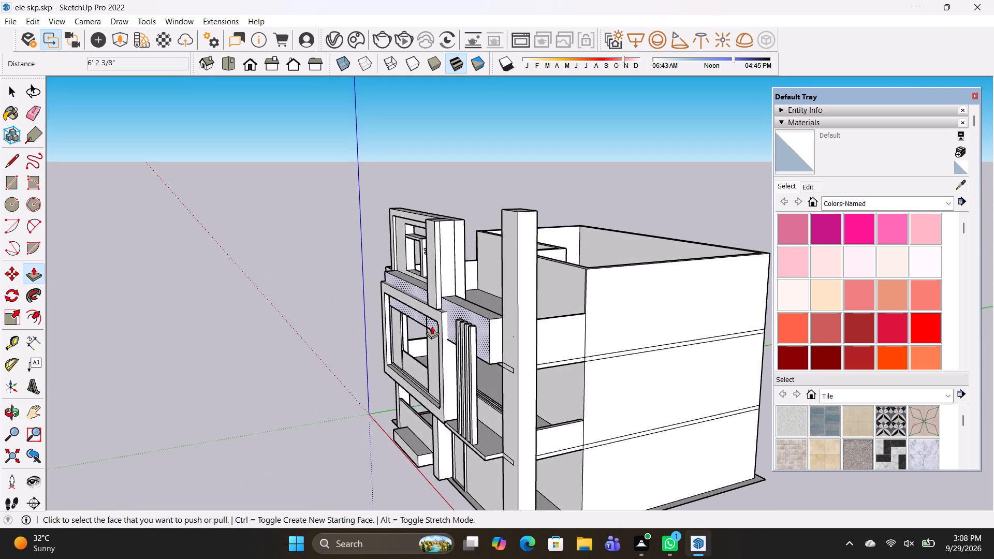
{"action": "scroll", "coordinate": [595, 290], "scroll_direction": "up", "scroll_amount": 7}
{"action": "middle_click_drag", "start_coordinate": [593, 276], "coordinate": [606, 362]}
{"action": "left_click", "coordinate": [588, 361]}
{"action": "left_click", "coordinate": [444, 314]}
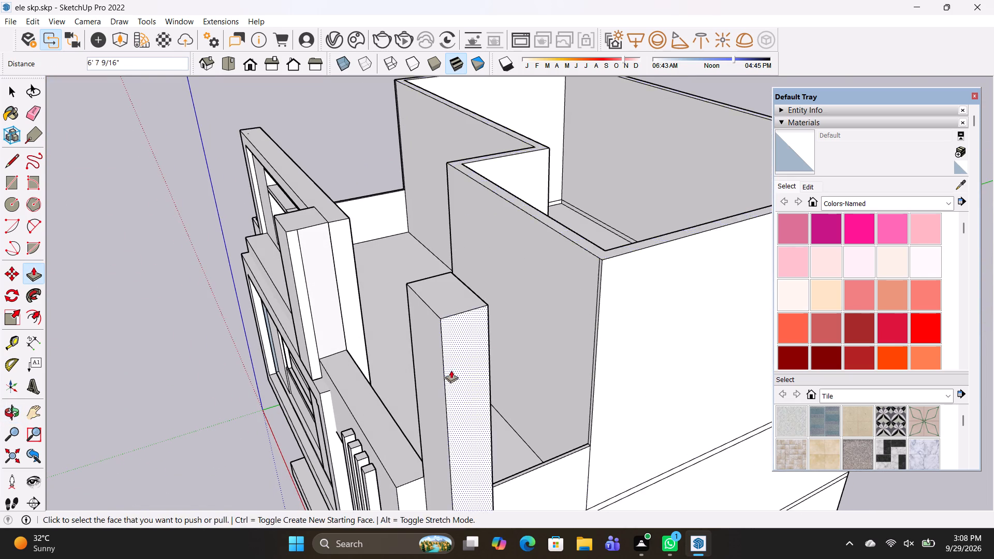
Push/Pull the top of the pillar adjoining the framed roof wall up about 2' 1 7/8", level with the tall corner pillar.
{"action": "middle_click_drag", "start_coordinate": [486, 379], "coordinate": [707, 286]}
{"action": "scroll", "coordinate": [707, 277], "scroll_direction": "down", "scroll_amount": 4}
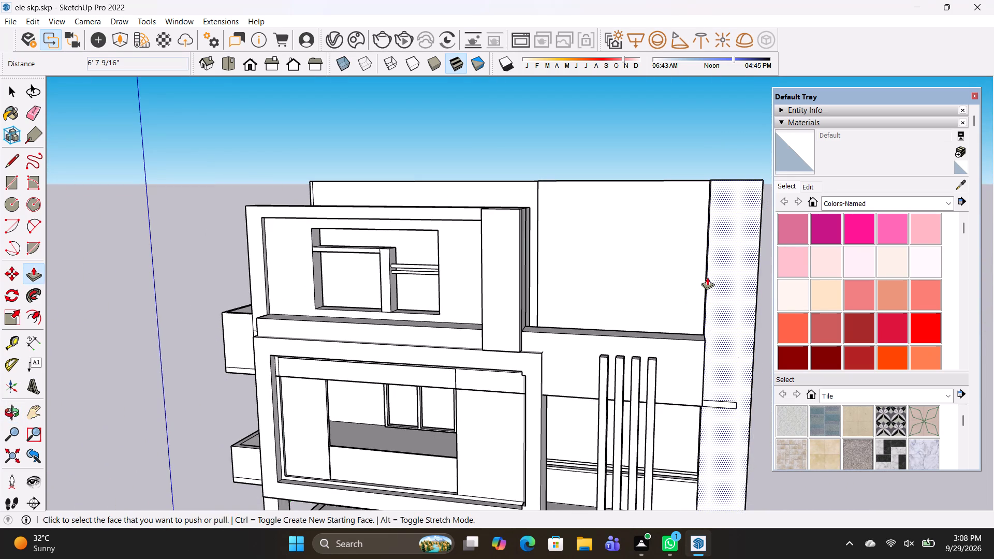
{"action": "middle_click_drag", "start_coordinate": [710, 271], "coordinate": [709, 300], "text": "shift"}
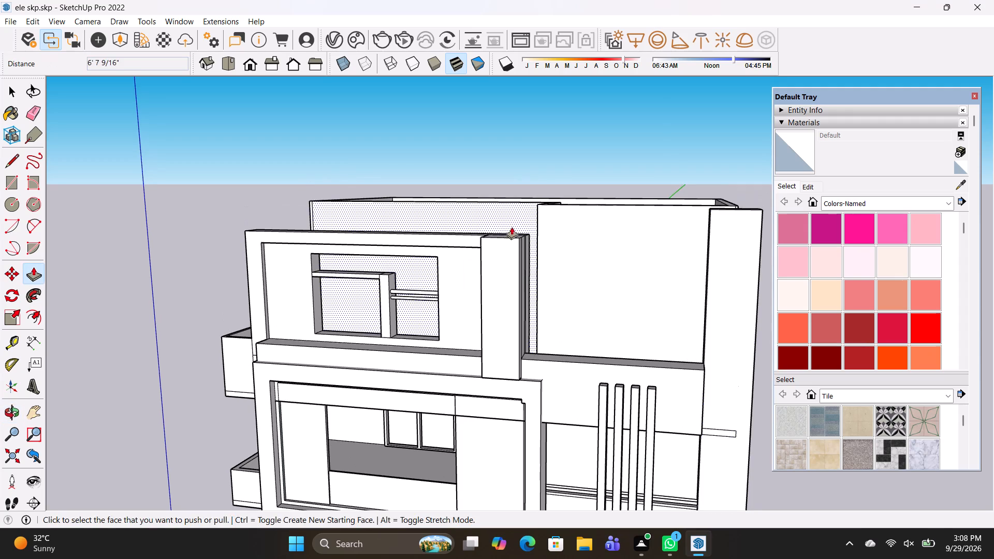
{"action": "middle_click_drag", "start_coordinate": [516, 247], "coordinate": [596, 323]}
{"action": "left_click", "coordinate": [540, 276]}
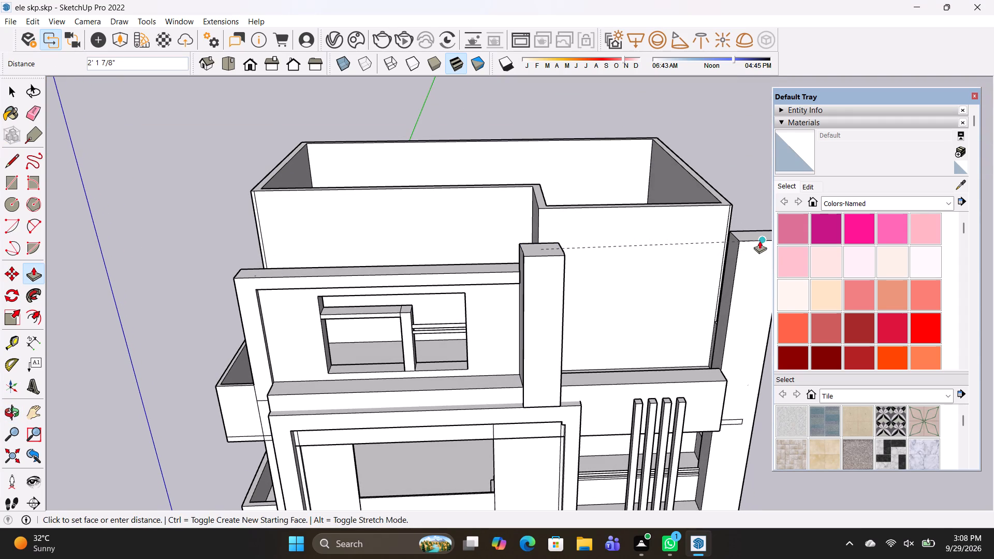
{"action": "left_click", "coordinate": [759, 241]}
Push/Pull the rear roof walls' top rim up 6".
{"action": "middle_click_drag", "start_coordinate": [712, 273], "coordinate": [649, 199]}
{"action": "middle_click_drag", "start_coordinate": [671, 240], "coordinate": [678, 378]}
{"action": "key", "text": "space"}
{"action": "key", "text": "p"}
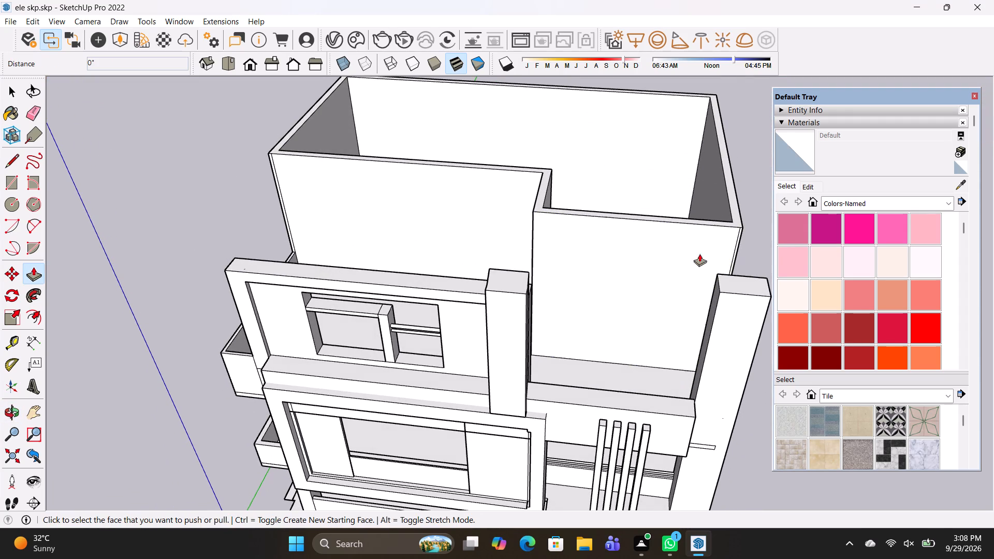
{"action": "left_click", "coordinate": [739, 220]}
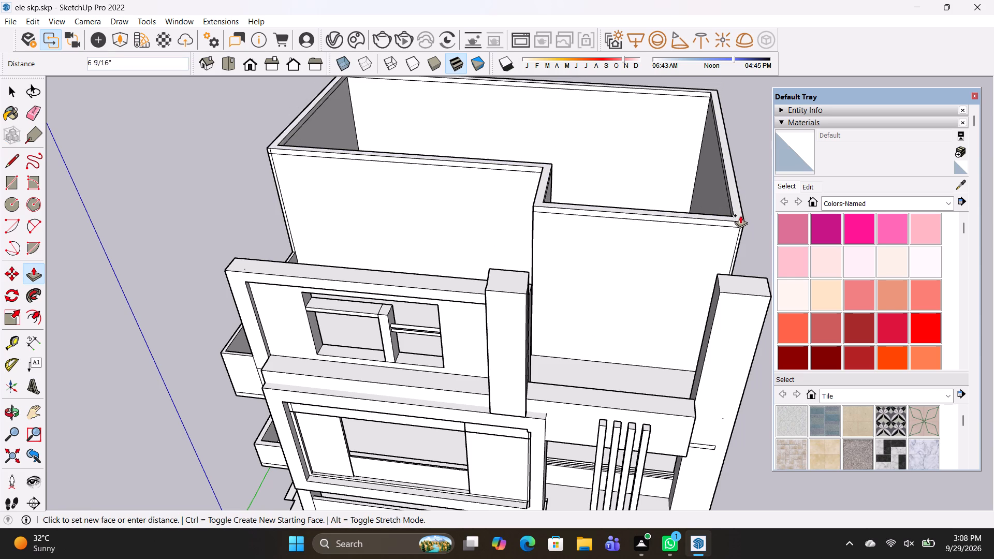
{"action": "type", "text": "6\""}
{"action": "key", "text": "Return"}
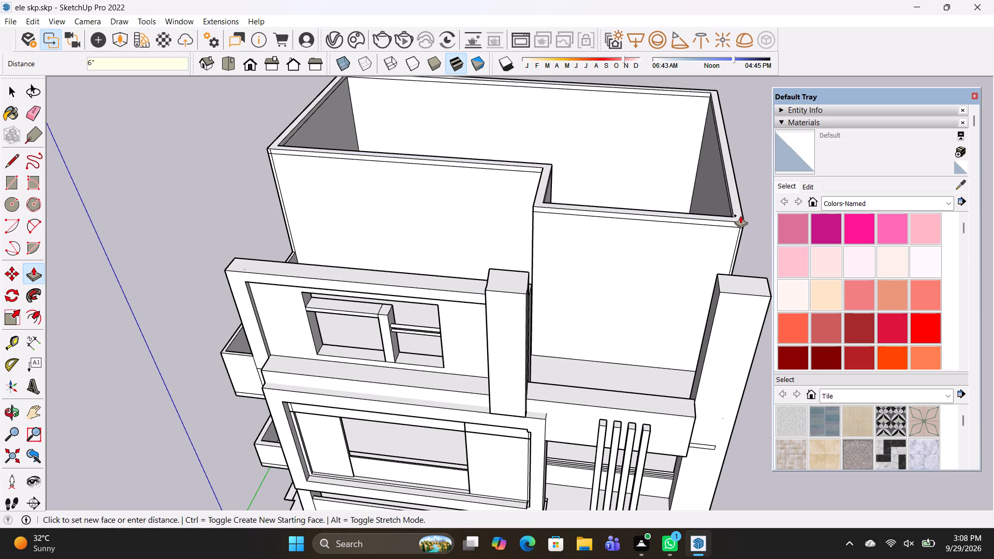
Draw a line along the inner edge of the rear roof walls' top rim to close the opening with a roof face.
{"action": "key", "text": "l"}
{"action": "left_click", "coordinate": [728, 203]}
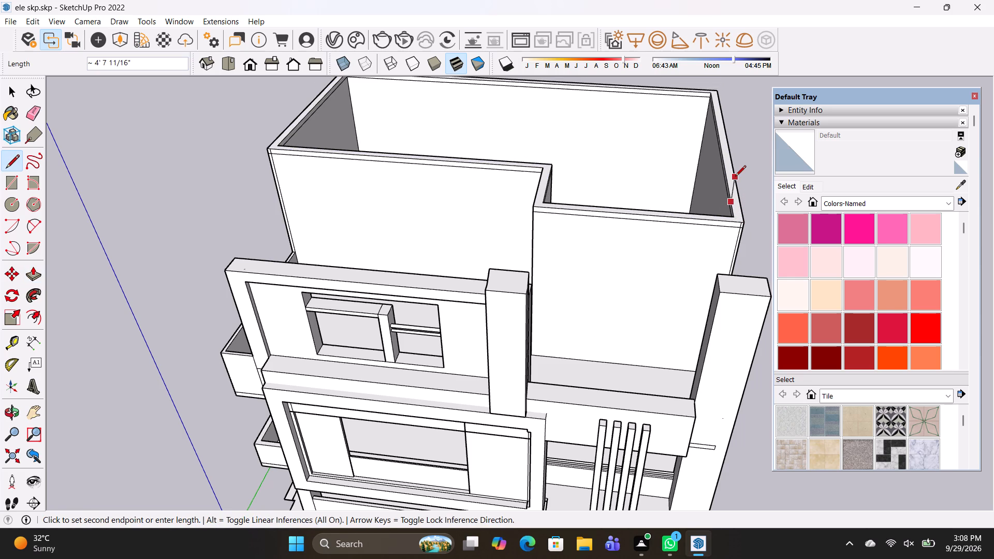
{"action": "left_click", "coordinate": [727, 175]}
{"action": "key", "text": "space"}
{"action": "middle_click_drag", "start_coordinate": [747, 218], "coordinate": [749, 203]}
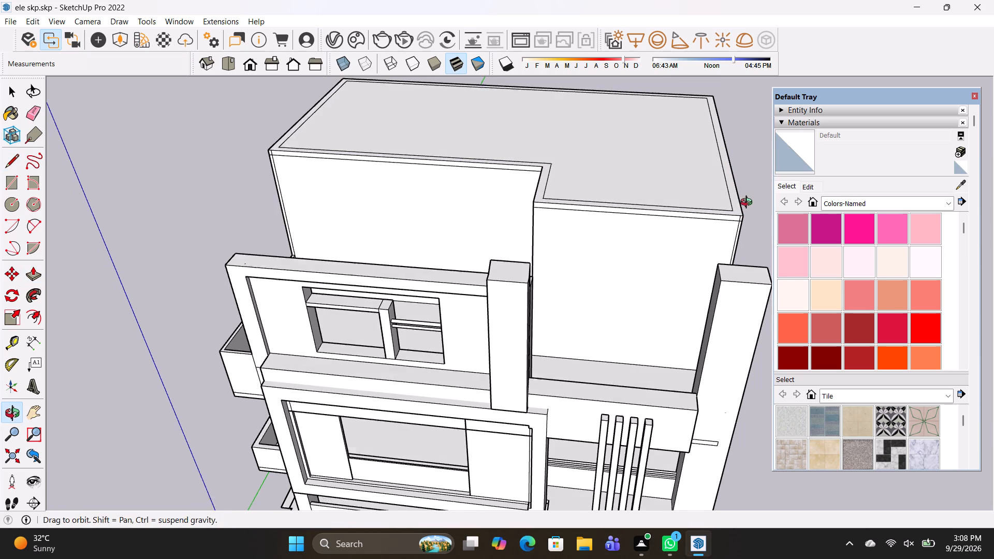
Erase the leftover inner outline edges on the roof's top so it forms one clean face.
{"action": "middle_click_drag", "start_coordinate": [749, 203], "coordinate": [750, 200]}
{"action": "key", "text": "e"}
{"action": "scroll", "coordinate": [323, 136], "scroll_direction": "up", "scroll_amount": 2}
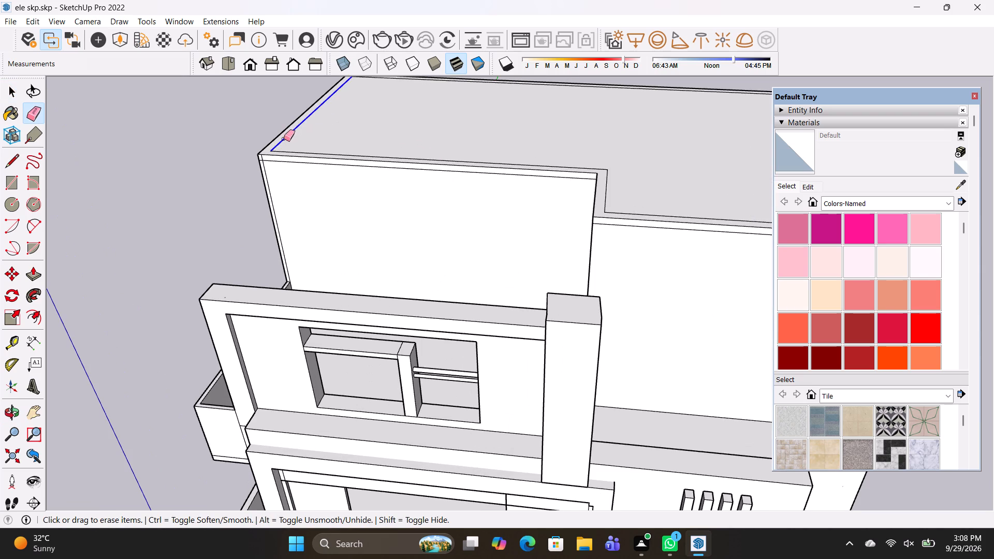
{"action": "left_click", "coordinate": [283, 138]}
{"action": "left_click_drag", "start_coordinate": [291, 152], "coordinate": [300, 145]}
{"action": "left_click_drag", "start_coordinate": [607, 204], "coordinate": [620, 187]}
{"action": "left_click_drag", "start_coordinate": [608, 209], "coordinate": [598, 197]}
{"action": "left_click_drag", "start_coordinate": [610, 215], "coordinate": [621, 193]}
{"action": "scroll", "coordinate": [627, 180], "scroll_direction": "down", "scroll_amount": 2}
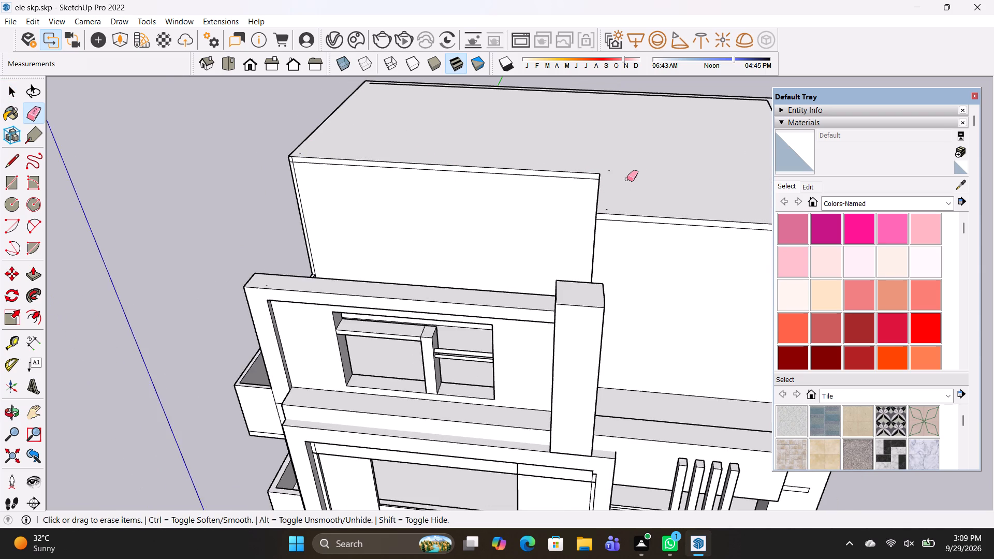
{"action": "scroll", "coordinate": [627, 179], "scroll_direction": "down", "scroll_amount": 3}
{"action": "middle_click_drag", "start_coordinate": [653, 187], "coordinate": [493, 212], "text": "shift"}
{"action": "scroll", "coordinate": [603, 207], "scroll_direction": "up", "scroll_amount": 4}
{"action": "left_click_drag", "start_coordinate": [586, 206], "coordinate": [588, 199]}
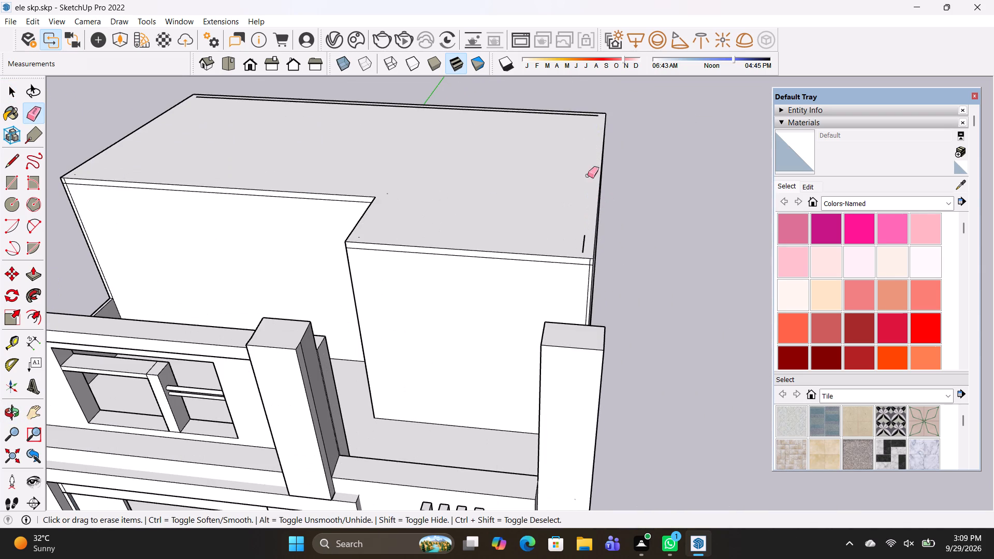
{"action": "left_click", "coordinate": [600, 115]}
{"action": "left_click_drag", "start_coordinate": [583, 241], "coordinate": [578, 230]}
Push/Pull the roof slab's side edge next to the tall corner pillar outward about 3' 2 5/8".
{"action": "middle_click_drag", "start_coordinate": [579, 245], "coordinate": [530, 242]}
{"action": "key", "text": "p"}
{"action": "scroll", "coordinate": [593, 255], "scroll_direction": "up", "scroll_amount": 4}
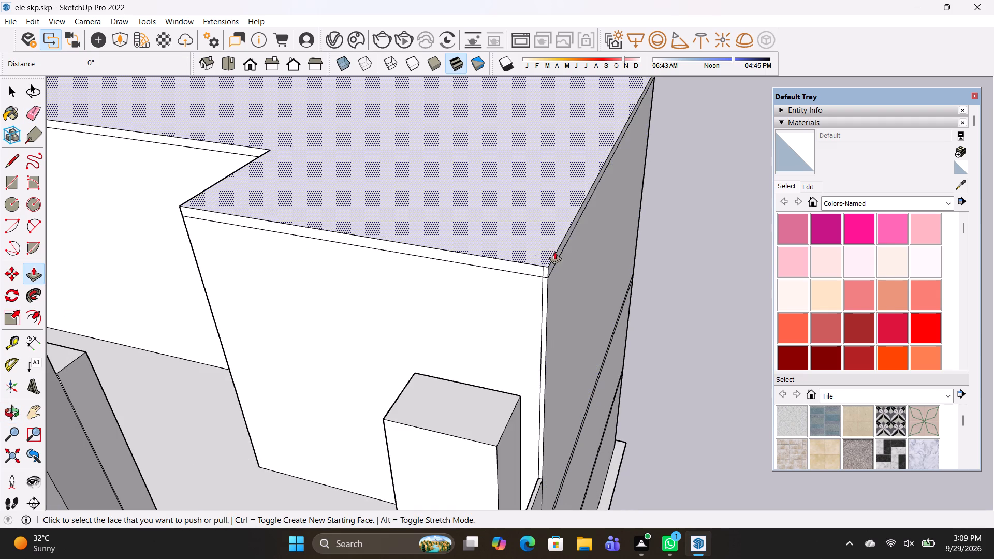
{"action": "left_click", "coordinate": [559, 255]}
{"action": "left_click", "coordinate": [639, 256]}
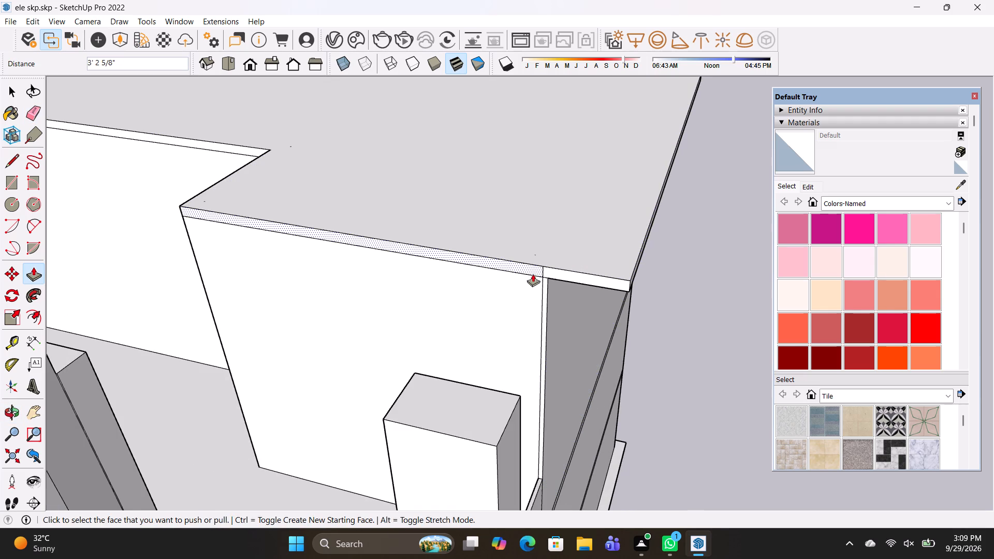
Push/Pull the projecting front roof edge and its corner piece out about 2' 7 5/8", and erase the seam between them.
{"action": "left_click", "coordinate": [532, 271]}
{"action": "left_click", "coordinate": [525, 315]}
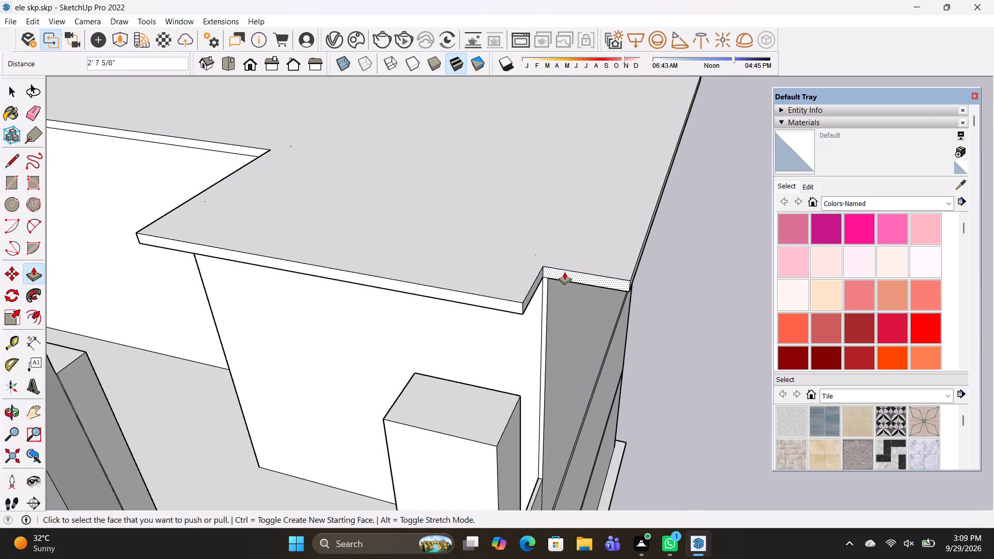
{"action": "left_click", "coordinate": [564, 271]}
{"action": "left_click", "coordinate": [519, 298]}
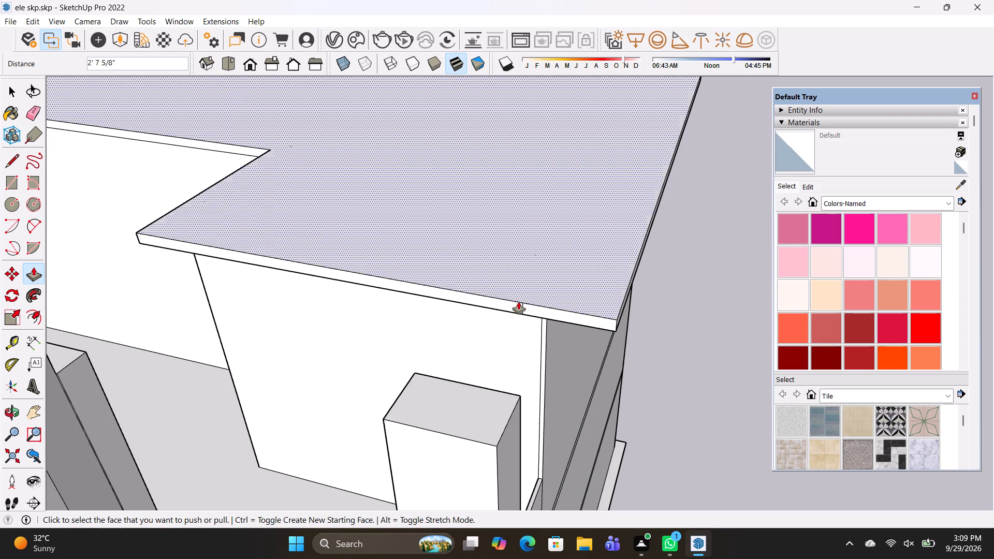
{"action": "key", "text": "e"}
{"action": "left_click", "coordinate": [523, 307]}
Push/Pull the roof notch's side edge outward and the set-back front roof edge out about 4' 9 3/4".
{"action": "middle_click_drag", "start_coordinate": [538, 277], "coordinate": [790, 223]}
{"action": "key", "text": "p"}
{"action": "left_click", "coordinate": [261, 245]}
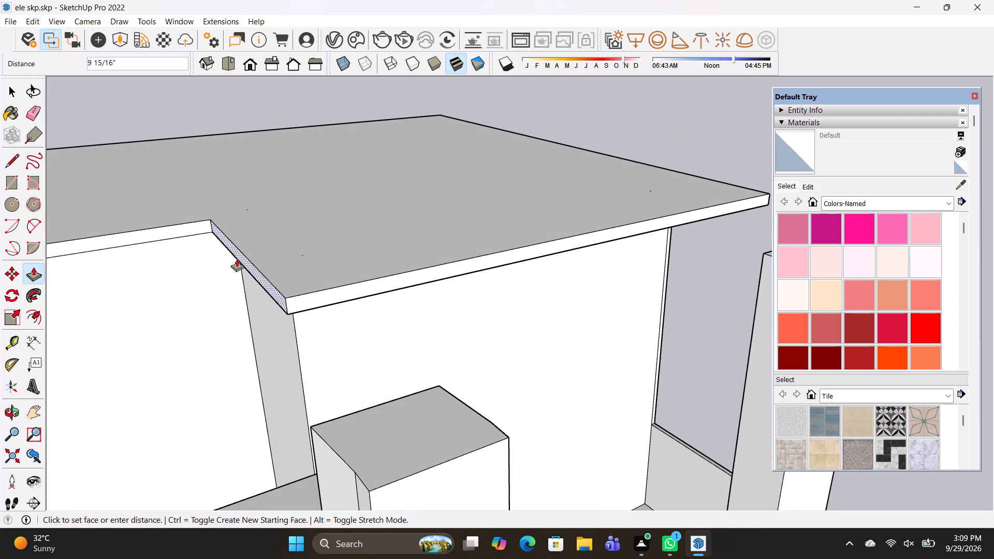
{"action": "left_click", "coordinate": [215, 268]}
{"action": "left_click", "coordinate": [168, 233]}
{"action": "left_click", "coordinate": [176, 278]}
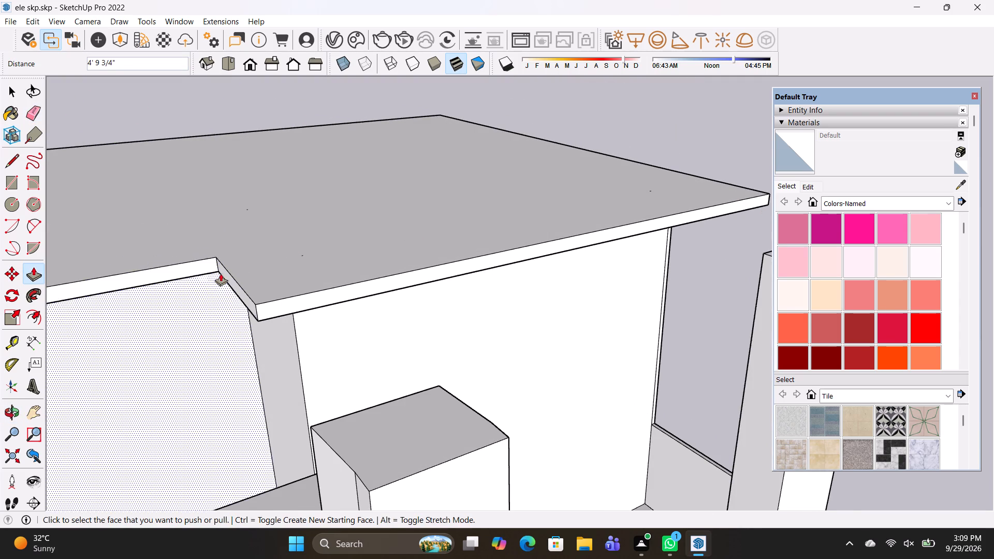
Push/Pull the projecting front roof edge outward about 6' more, toward the front pillars.
{"action": "scroll", "coordinate": [227, 269], "scroll_direction": "down", "scroll_amount": 8}
{"action": "middle_click_drag", "start_coordinate": [229, 275], "coordinate": [431, 247]}
{"action": "left_click", "coordinate": [353, 312]}
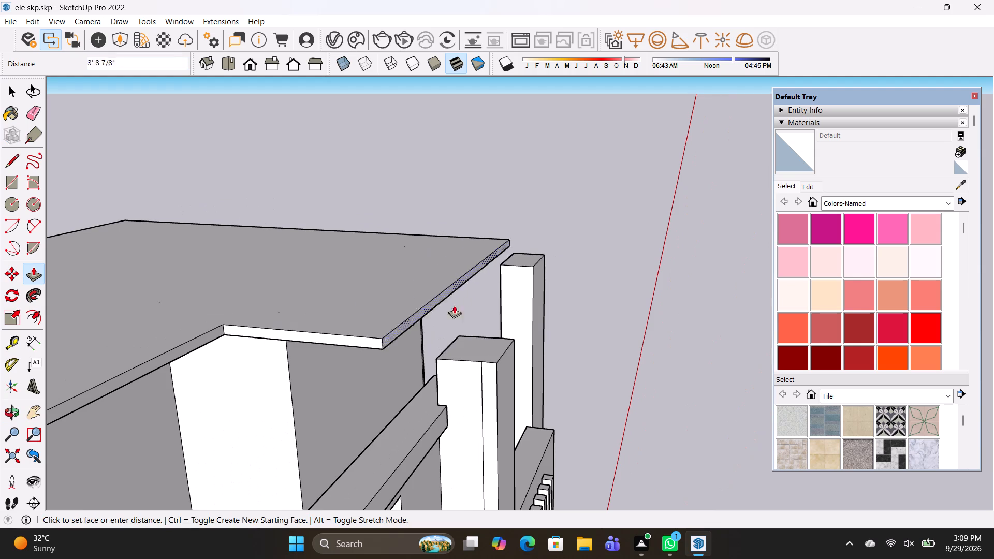
{"action": "left_click", "coordinate": [434, 359]}
Push/Pull the tops of the framed-wall pillar and the tall corner pillar up 6", level with the roof slab's top.
{"action": "middle_click_drag", "start_coordinate": [474, 364], "coordinate": [339, 328]}
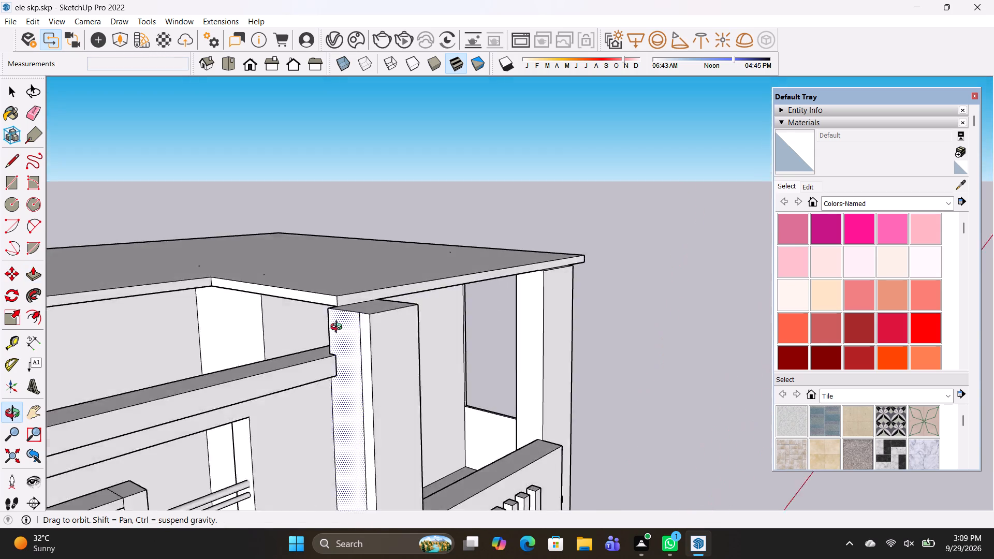
{"action": "middle_click_drag", "start_coordinate": [339, 328], "coordinate": [261, 328]}
{"action": "scroll", "coordinate": [369, 280], "scroll_direction": "up", "scroll_amount": 2}
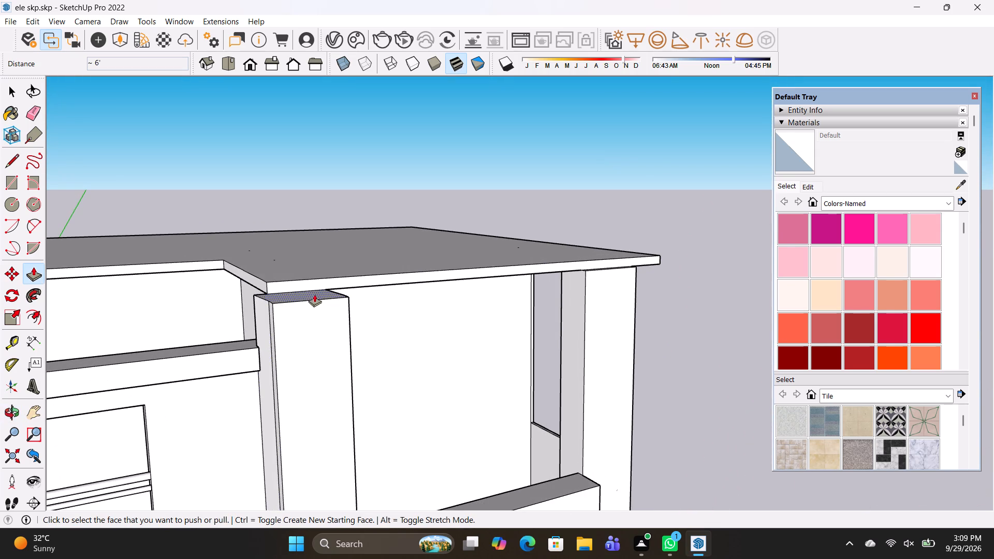
{"action": "left_click", "coordinate": [314, 294]}
{"action": "left_click", "coordinate": [367, 275]}
{"action": "middle_click_drag", "start_coordinate": [597, 278], "coordinate": [601, 379]}
{"action": "scroll", "coordinate": [591, 278], "scroll_direction": "up", "scroll_amount": 3}
{"action": "left_click", "coordinate": [594, 281]}
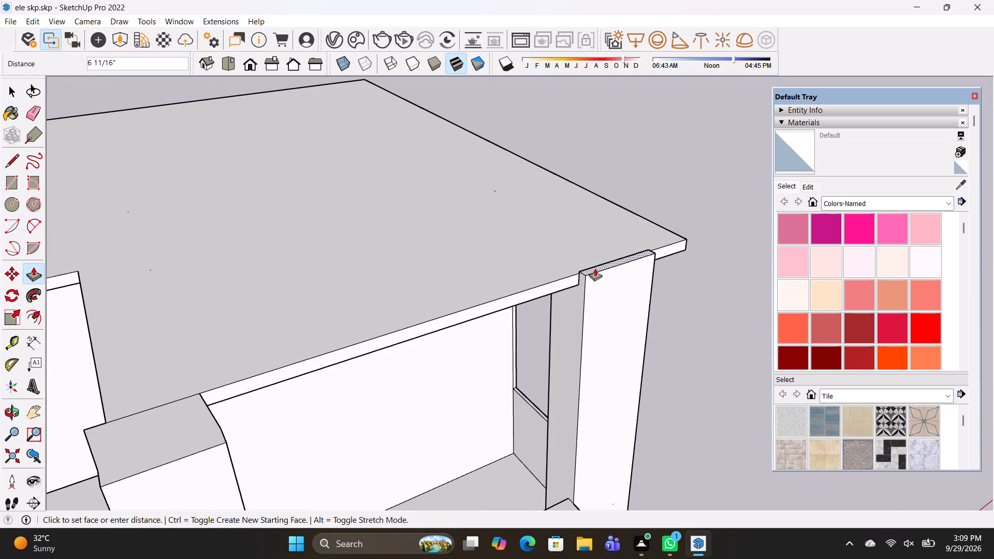
{"action": "left_click", "coordinate": [662, 246]}
Push/Pull the front overhang's side face flush with the adjoining roof slab edge, and erase the leftover seam.
{"action": "middle_click_drag", "start_coordinate": [674, 285], "coordinate": [550, 246]}
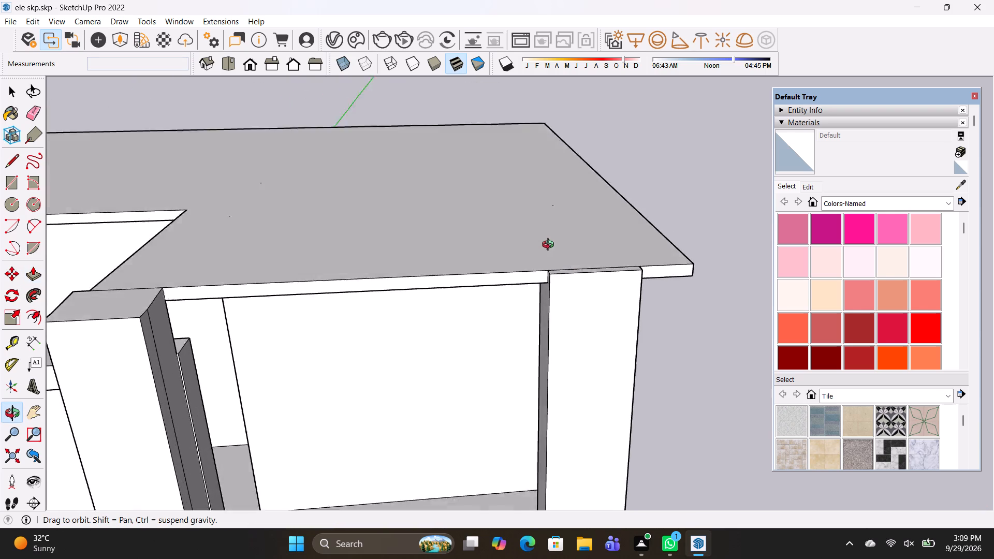
{"action": "middle_click_drag", "start_coordinate": [550, 246], "coordinate": [569, 192]}
{"action": "scroll", "coordinate": [534, 237], "scroll_direction": "down", "scroll_amount": 7}
{"action": "middle_click_drag", "start_coordinate": [274, 299], "coordinate": [563, 273]}
{"action": "scroll", "coordinate": [185, 244], "scroll_direction": "down", "scroll_amount": 8}
{"action": "middle_click_drag", "start_coordinate": [288, 273], "coordinate": [386, 218]}
{"action": "scroll", "coordinate": [246, 178], "scroll_direction": "up", "scroll_amount": 4}
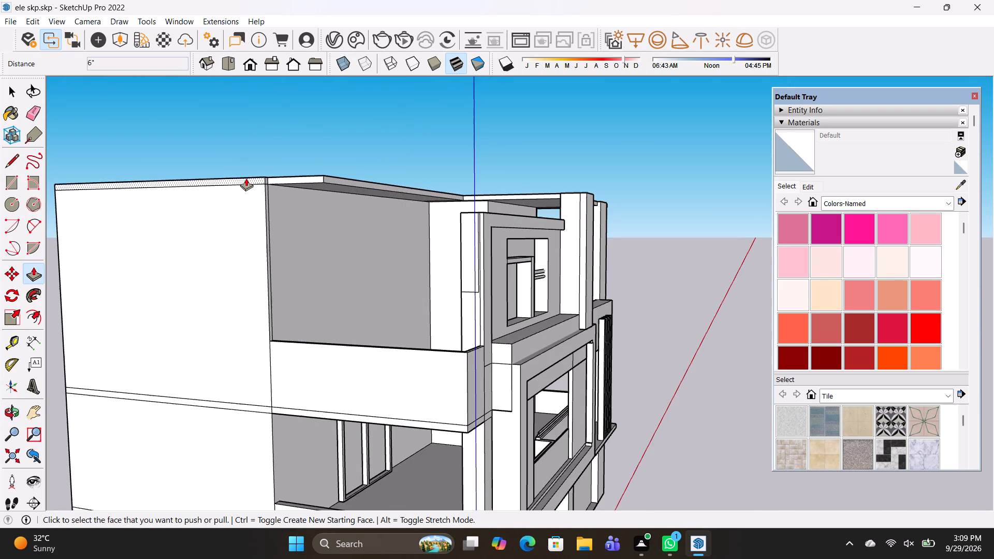
{"action": "left_click", "coordinate": [274, 179]}
{"action": "left_click", "coordinate": [259, 179]}
{"action": "scroll", "coordinate": [279, 186], "scroll_direction": "up", "scroll_amount": 1}
{"action": "middle_click_drag", "start_coordinate": [282, 190], "coordinate": [352, 293]}
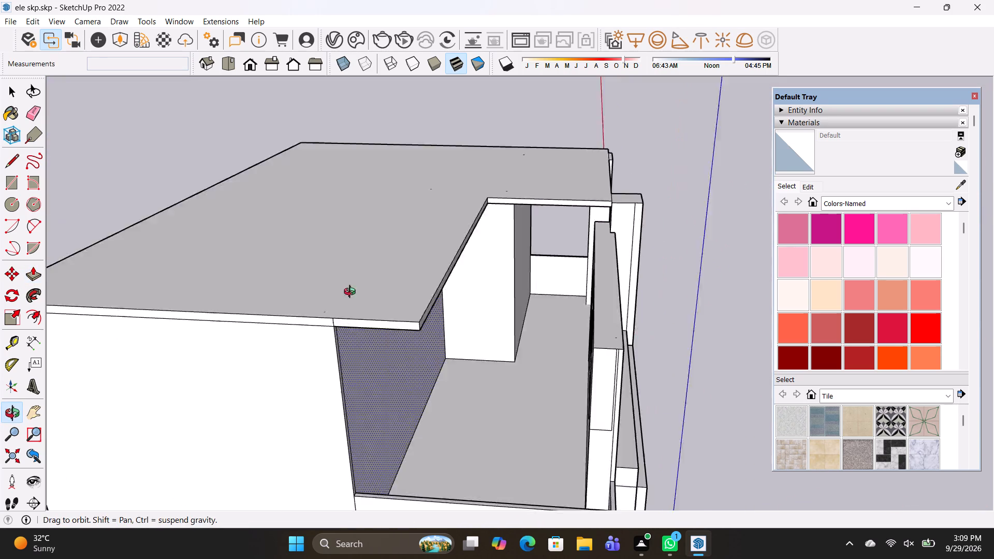
{"action": "middle_click_drag", "start_coordinate": [352, 293], "coordinate": [355, 310]}
{"action": "scroll", "coordinate": [354, 345], "scroll_direction": "up", "scroll_amount": 3}
{"action": "key", "text": "e"}
{"action": "scroll", "coordinate": [342, 363], "scroll_direction": "up", "scroll_amount": 4}
{"action": "left_click_drag", "start_coordinate": [352, 395], "coordinate": [358, 395]}
{"action": "scroll", "coordinate": [389, 370], "scroll_direction": "down", "scroll_amount": 3}
Draw a tall rectangle up from the floor on the recessed top-storey wall between the pillars and offset it inward as a narrow frame.
{"action": "middle_click_drag", "start_coordinate": [481, 384], "coordinate": [112, 242]}
{"action": "scroll", "coordinate": [350, 249], "scroll_direction": "down", "scroll_amount": 7}
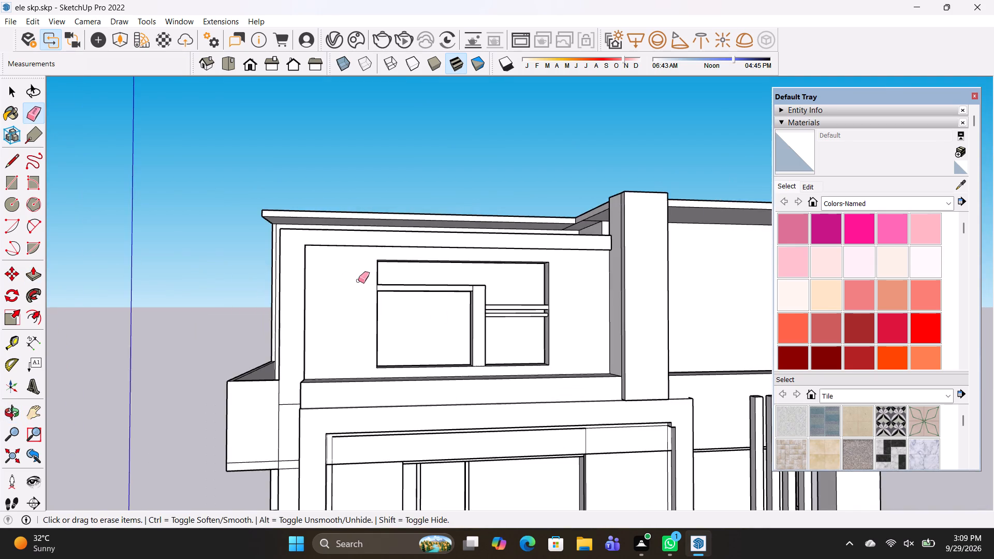
{"action": "middle_click_drag", "start_coordinate": [563, 372], "coordinate": [492, 369]}
{"action": "middle_click_drag", "start_coordinate": [573, 350], "coordinate": [450, 314]}
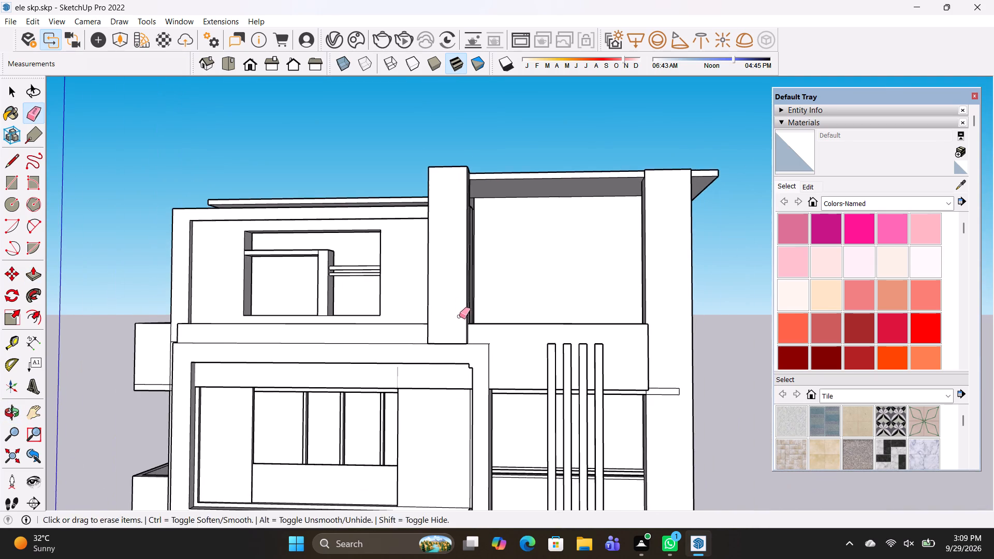
{"action": "scroll", "coordinate": [459, 316], "scroll_direction": "up", "scroll_amount": 1}
{"action": "middle_click_drag", "start_coordinate": [464, 327], "coordinate": [472, 432]}
{"action": "key", "text": "r"}
{"action": "scroll", "coordinate": [519, 330], "scroll_direction": "up", "scroll_amount": 2}
{"action": "middle_click_drag", "start_coordinate": [556, 349], "coordinate": [550, 390]}
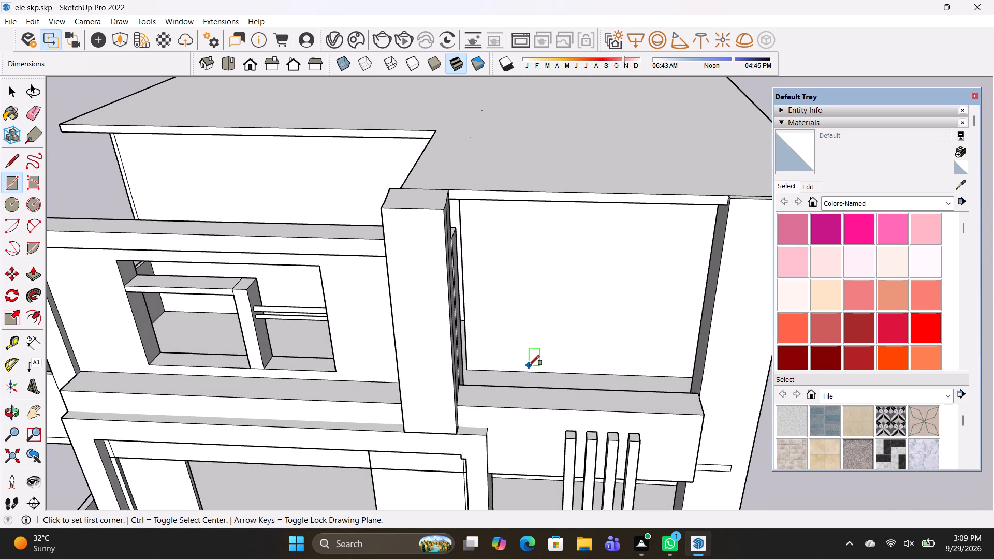
{"action": "left_click", "coordinate": [529, 370]}
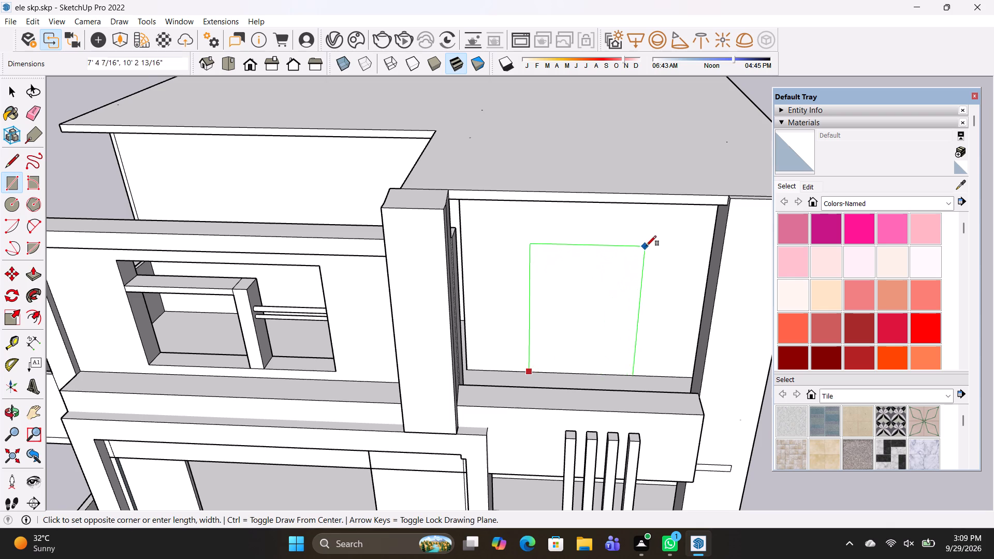
{"action": "left_click", "coordinate": [653, 231]}
{"action": "type", "text": "of"}
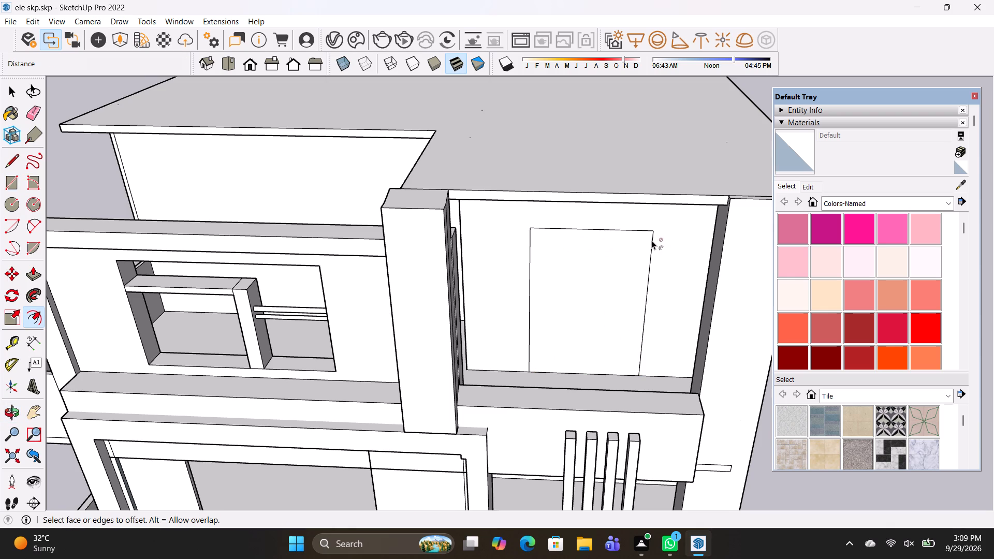
{"action": "left_click", "coordinate": [650, 239]}
{"action": "scroll", "coordinate": [645, 240], "scroll_direction": "up", "scroll_amount": 3}
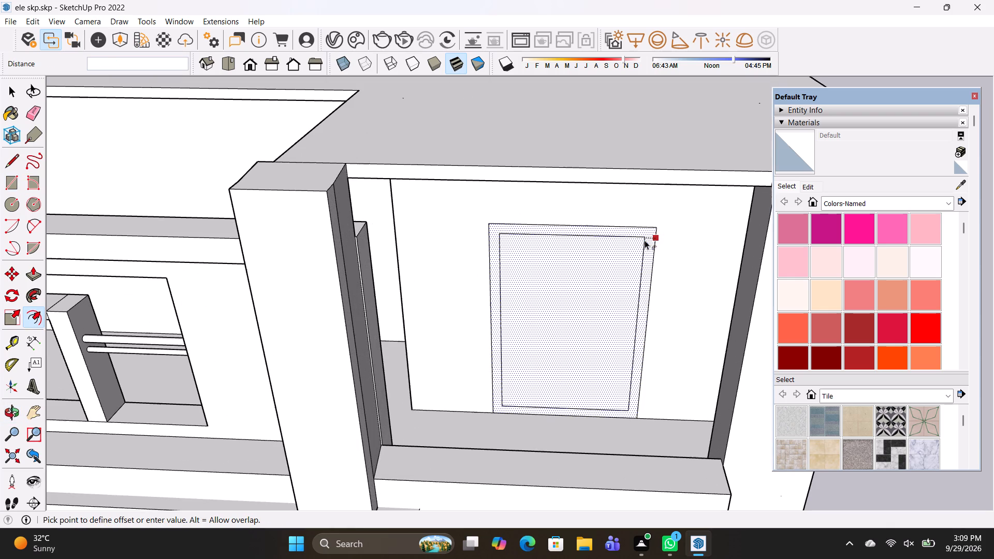
{"action": "left_click", "coordinate": [650, 237]}
Draw a central mullion about 3" wide and 10' 10 1/2" tall inside the frame, and erase its end lines to merge it.
{"action": "key", "text": "r"}
{"action": "scroll", "coordinate": [565, 243], "scroll_direction": "up", "scroll_amount": 2}
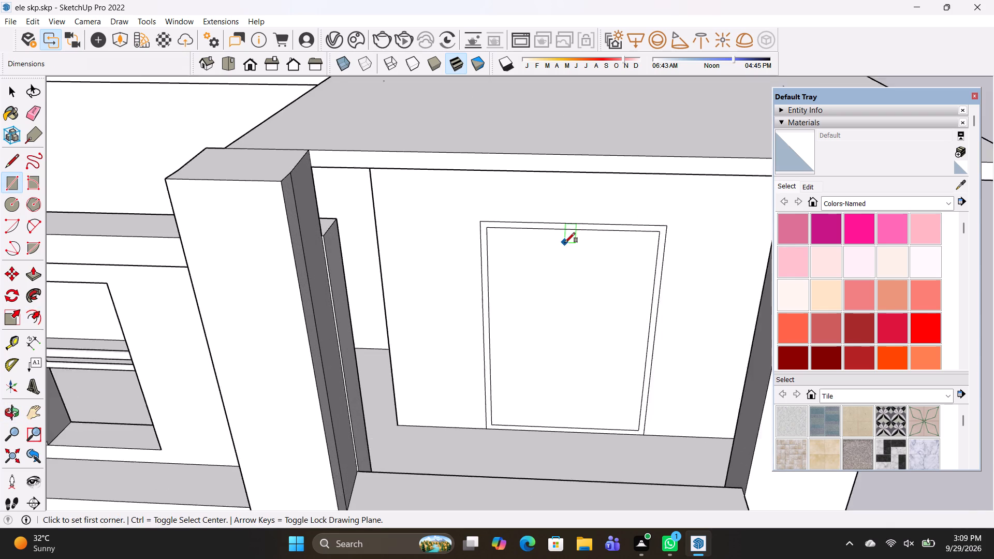
{"action": "scroll", "coordinate": [565, 243], "scroll_direction": "up", "scroll_amount": 1}
{"action": "left_click", "coordinate": [569, 229]}
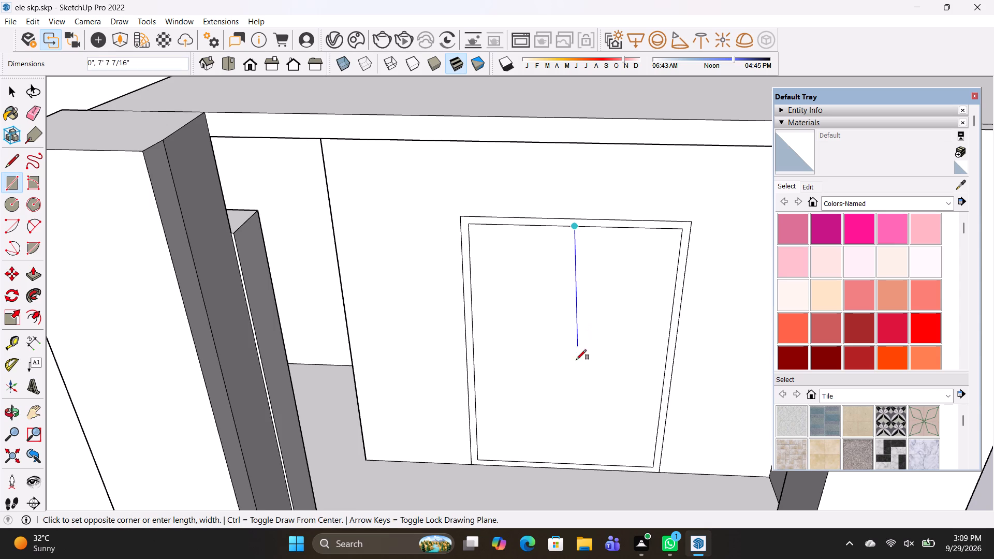
{"action": "scroll", "coordinate": [564, 436], "scroll_direction": "up", "scroll_amount": 3}
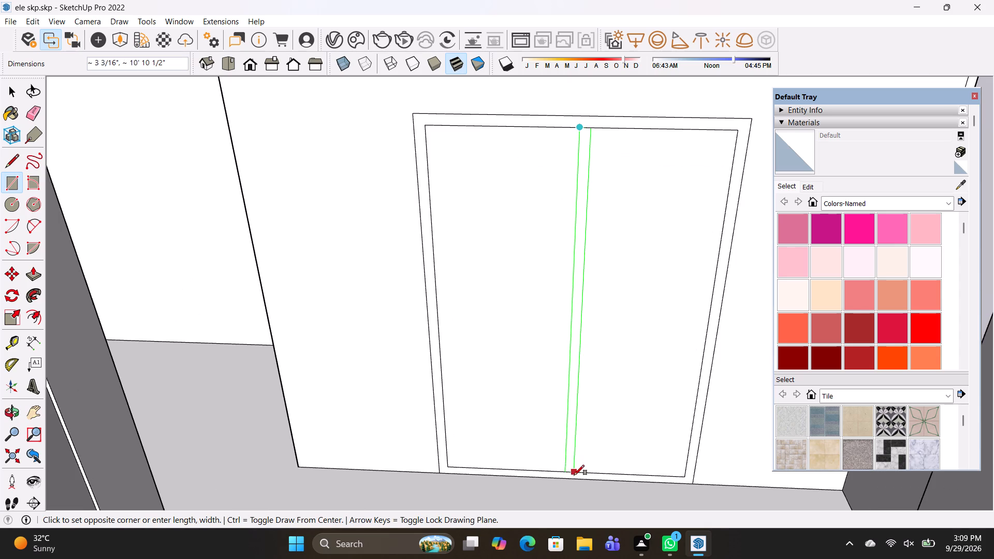
{"action": "left_click", "coordinate": [573, 474]}
{"action": "key", "text": "e"}
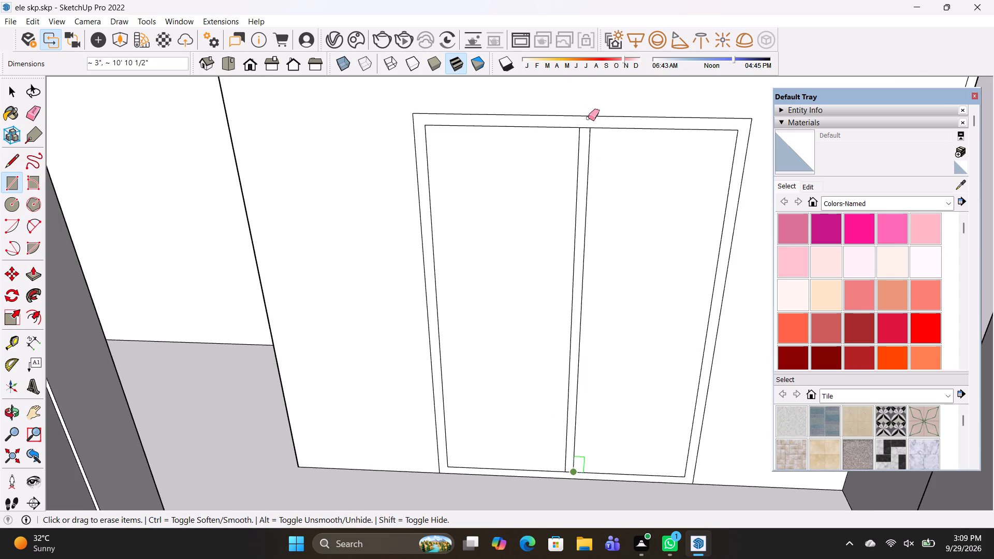
{"action": "left_click", "coordinate": [582, 129]}
{"action": "left_click", "coordinate": [583, 129]}
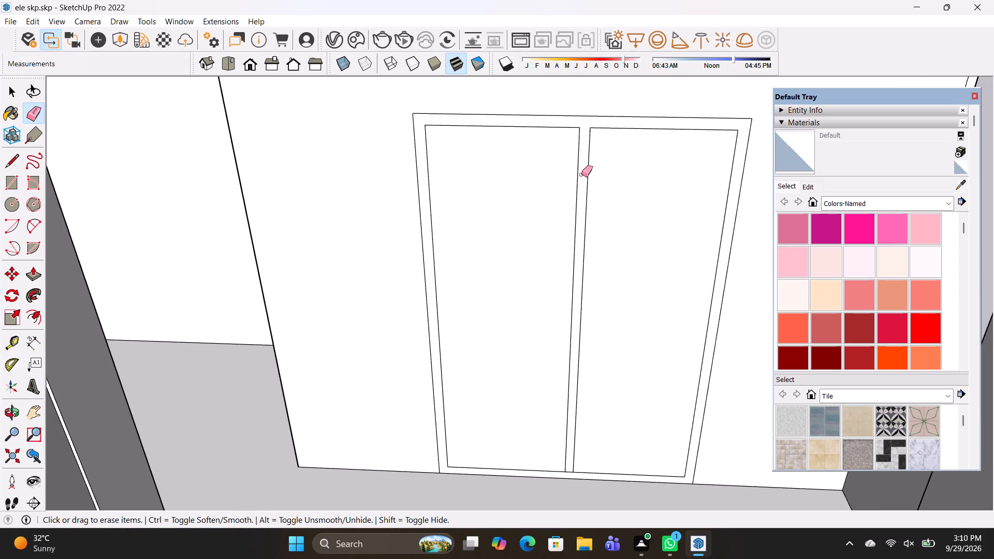
{"action": "left_click", "coordinate": [569, 472]}
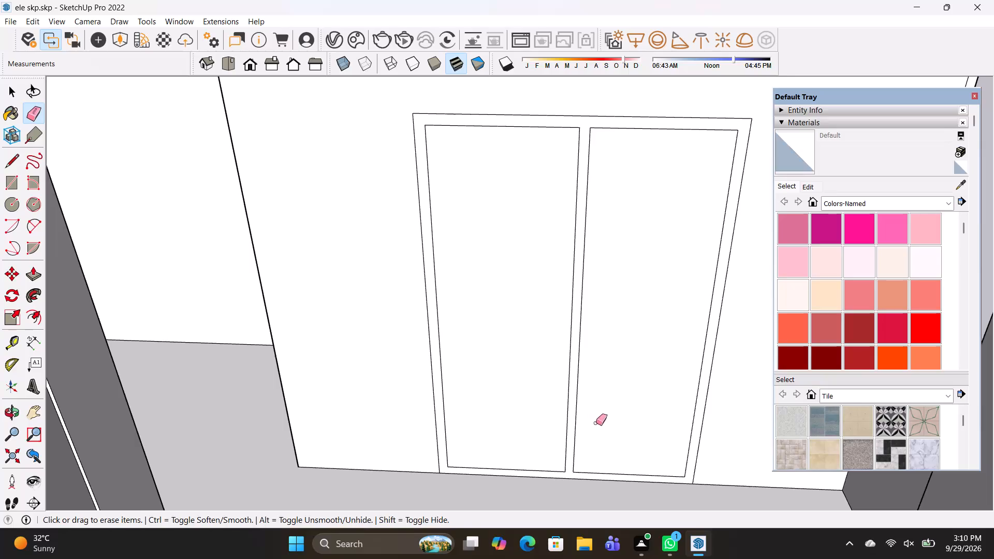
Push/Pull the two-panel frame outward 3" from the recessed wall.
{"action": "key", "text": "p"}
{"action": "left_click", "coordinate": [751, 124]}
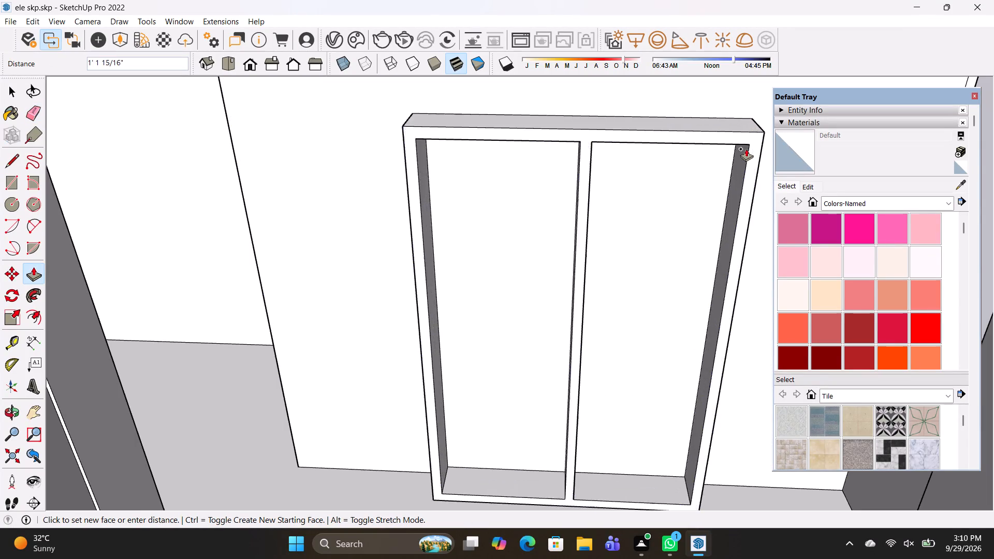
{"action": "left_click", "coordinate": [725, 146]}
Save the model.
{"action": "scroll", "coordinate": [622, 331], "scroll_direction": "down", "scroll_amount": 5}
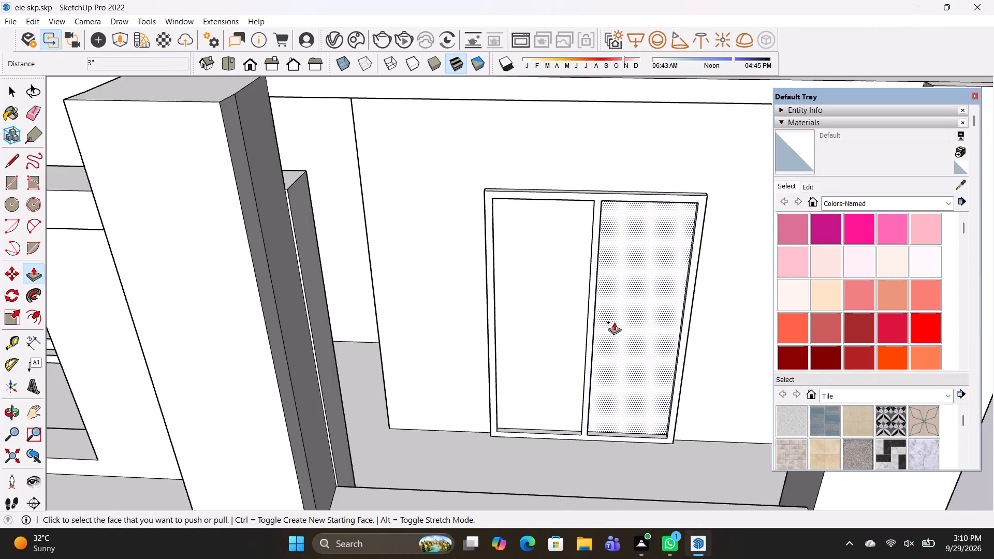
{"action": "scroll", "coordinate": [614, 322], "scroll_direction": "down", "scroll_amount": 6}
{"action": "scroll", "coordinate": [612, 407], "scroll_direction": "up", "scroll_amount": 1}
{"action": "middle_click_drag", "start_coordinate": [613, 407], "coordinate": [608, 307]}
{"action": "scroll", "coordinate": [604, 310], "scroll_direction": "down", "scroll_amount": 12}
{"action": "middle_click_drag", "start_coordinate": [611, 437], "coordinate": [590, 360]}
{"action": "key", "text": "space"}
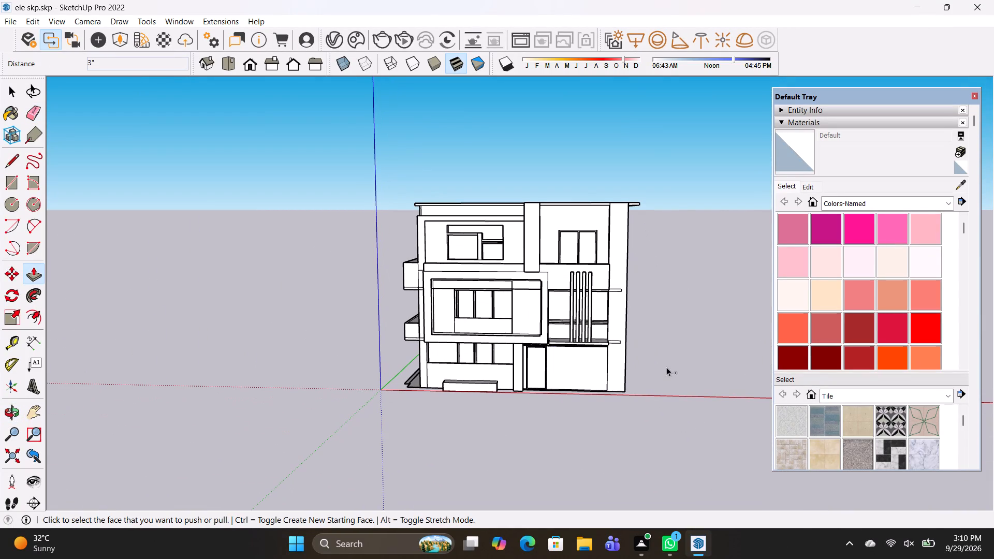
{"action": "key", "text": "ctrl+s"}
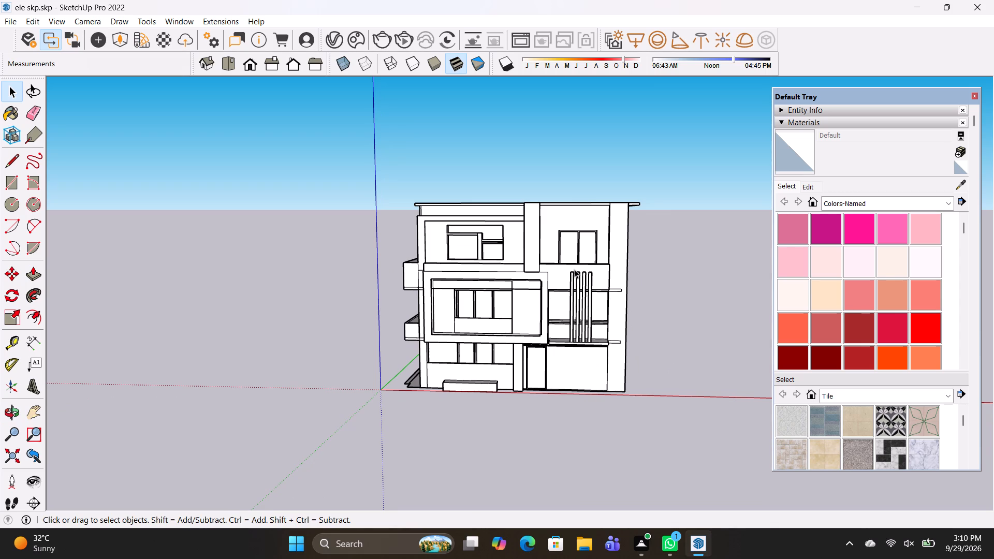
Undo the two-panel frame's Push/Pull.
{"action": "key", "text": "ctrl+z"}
Save the model.
{"action": "key", "text": "ctrl+s"}
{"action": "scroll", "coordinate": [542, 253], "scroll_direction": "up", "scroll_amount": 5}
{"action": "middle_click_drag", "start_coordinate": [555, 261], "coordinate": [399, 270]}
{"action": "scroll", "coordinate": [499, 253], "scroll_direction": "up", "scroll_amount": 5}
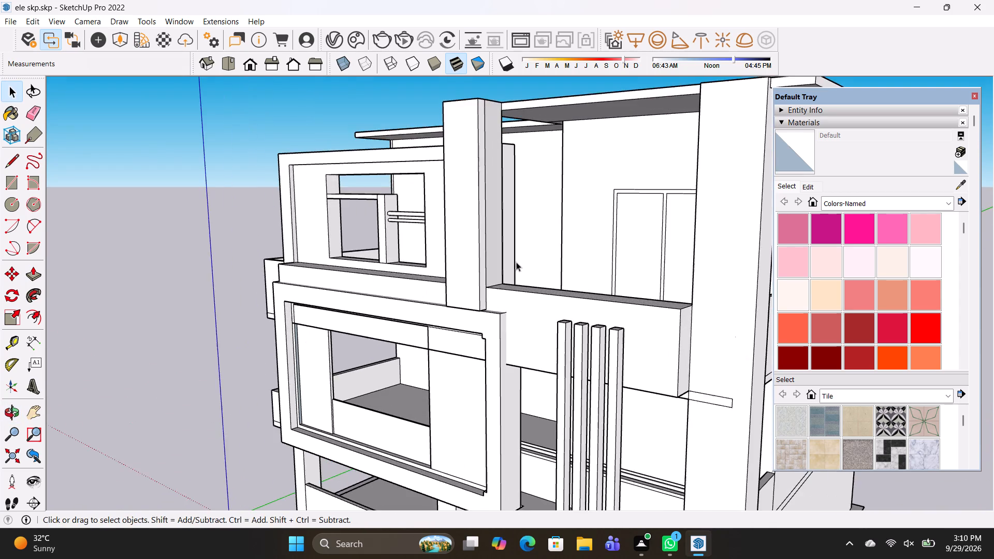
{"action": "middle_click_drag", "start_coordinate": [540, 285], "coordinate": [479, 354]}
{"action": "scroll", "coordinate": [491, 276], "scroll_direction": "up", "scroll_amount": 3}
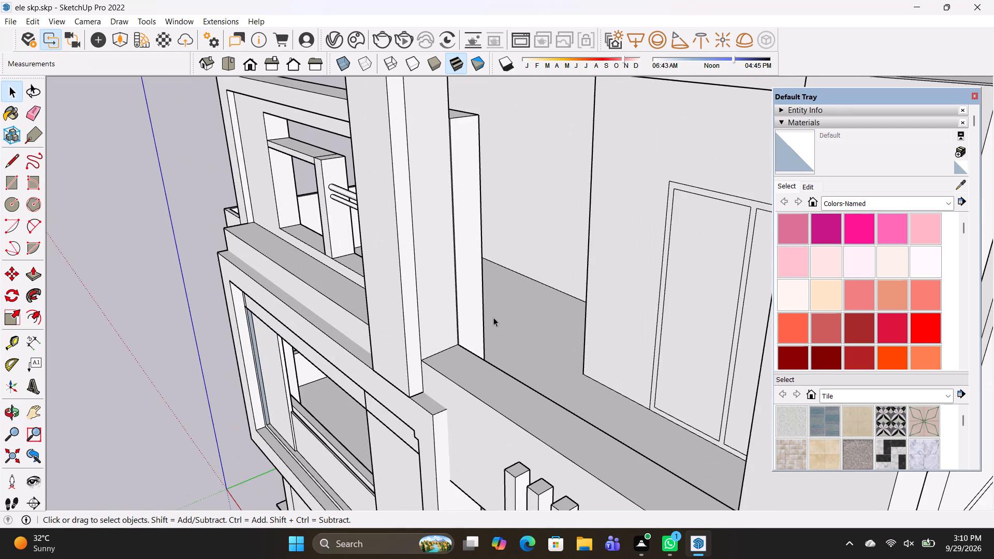
Draw a circle of about 3 1/2" radius on the inner side face of the tall top-storey column.
{"action": "key", "text": "c"}
{"action": "middle_click_drag", "start_coordinate": [476, 343], "coordinate": [496, 353]}
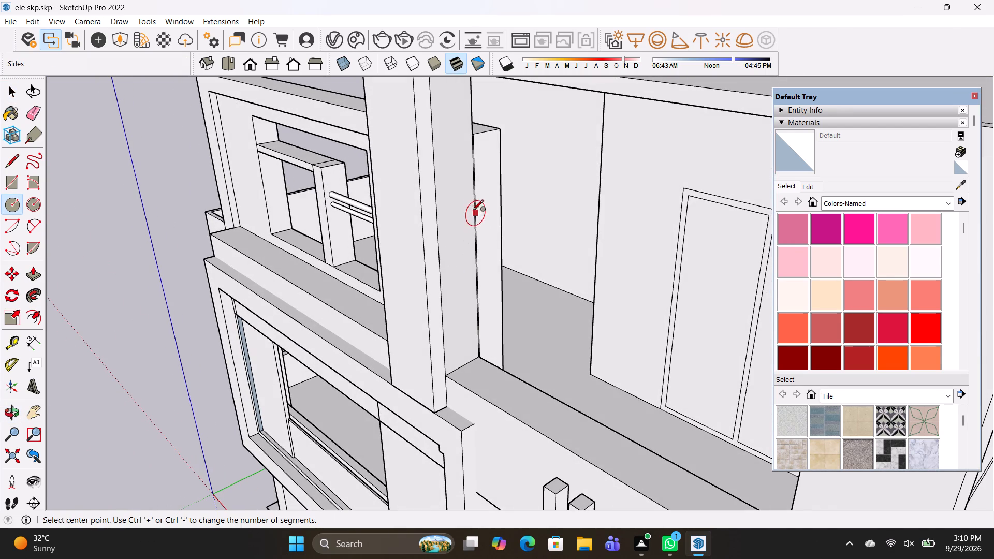
{"action": "left_click", "coordinate": [454, 222]}
{"action": "scroll", "coordinate": [457, 232], "scroll_direction": "up", "scroll_amount": 3}
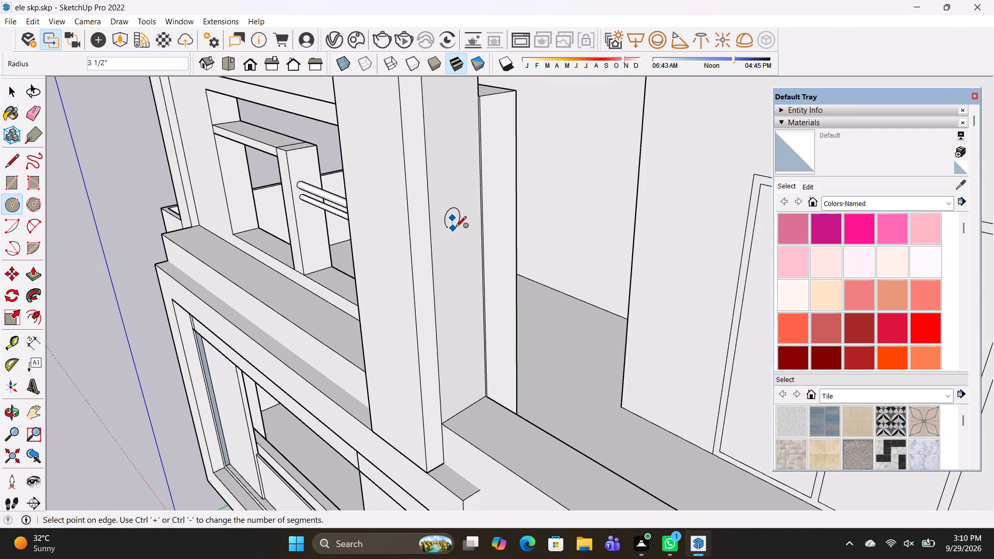
{"action": "left_click", "coordinate": [455, 227]}
Copy the circle straight down the column face about 10 5/16" and array it into three evenly spaced copies.
{"action": "key", "text": "space"}
{"action": "double_click", "coordinate": [452, 221]}
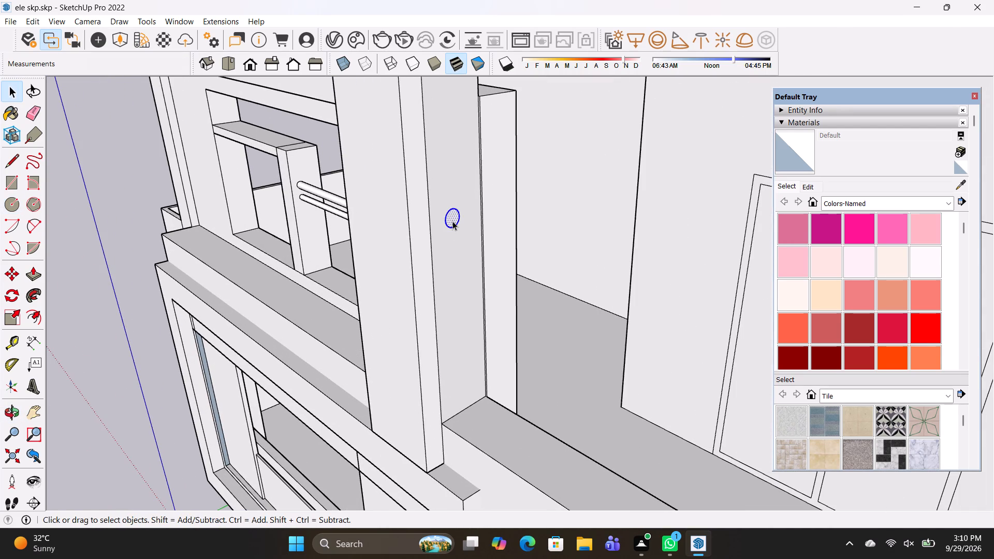
{"action": "key", "text": "m"}
{"action": "left_click", "coordinate": [450, 219]}
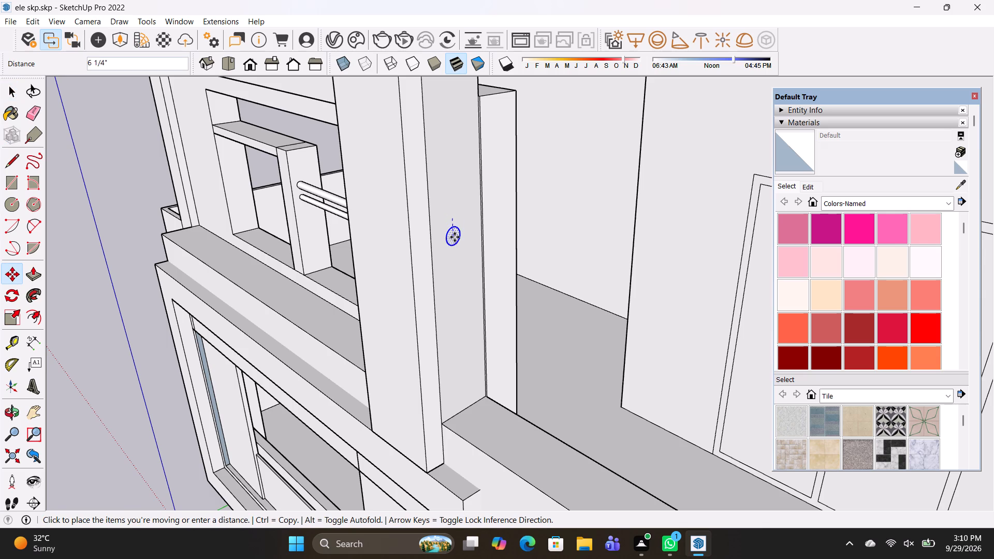
{"action": "left_click", "coordinate": [457, 247]}
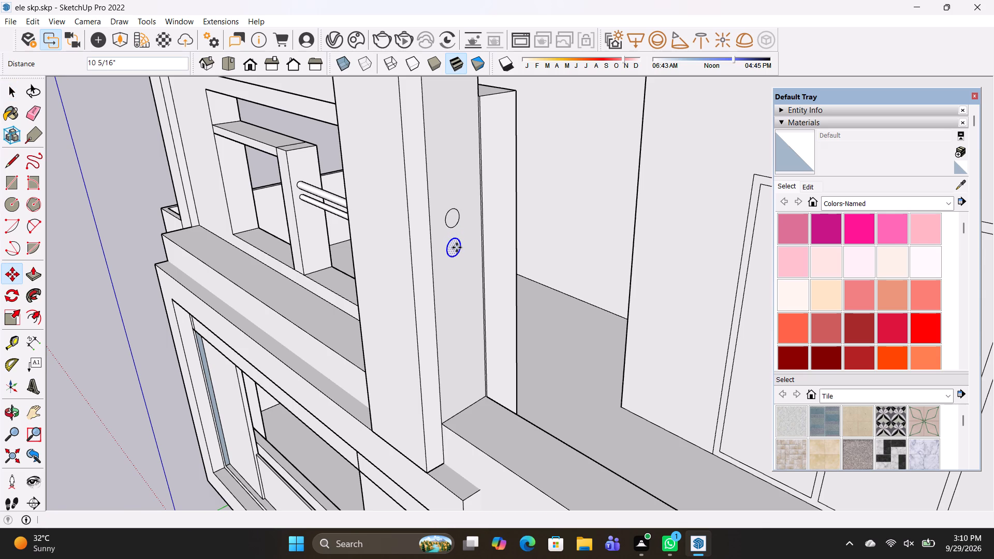
{"action": "type", "text": "*3"}
{"action": "key", "text": "Return"}
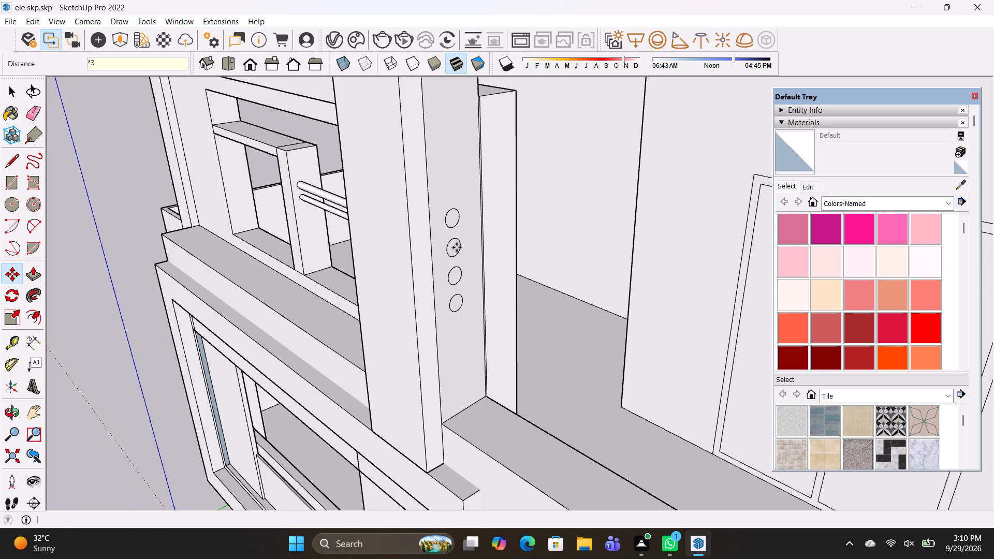
{"action": "key", "text": "space"}
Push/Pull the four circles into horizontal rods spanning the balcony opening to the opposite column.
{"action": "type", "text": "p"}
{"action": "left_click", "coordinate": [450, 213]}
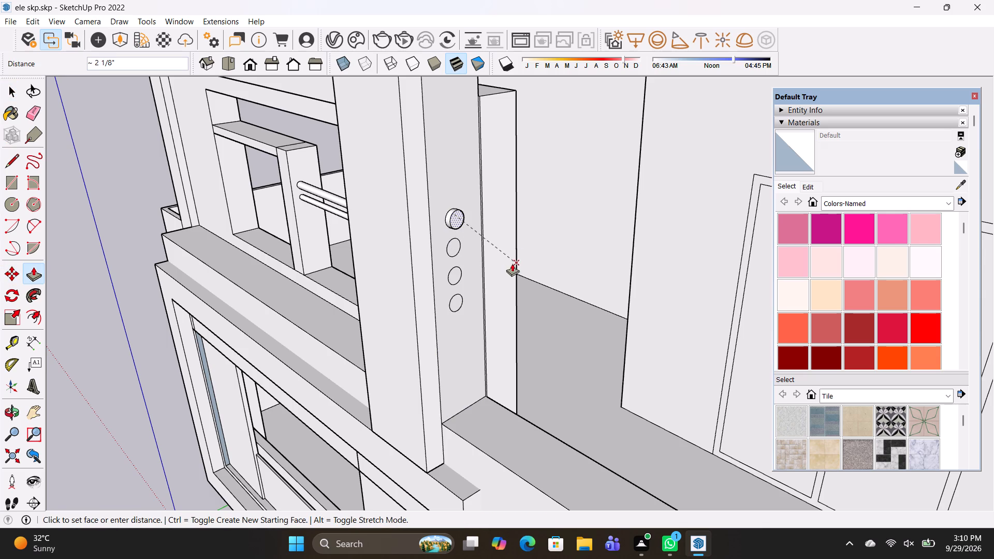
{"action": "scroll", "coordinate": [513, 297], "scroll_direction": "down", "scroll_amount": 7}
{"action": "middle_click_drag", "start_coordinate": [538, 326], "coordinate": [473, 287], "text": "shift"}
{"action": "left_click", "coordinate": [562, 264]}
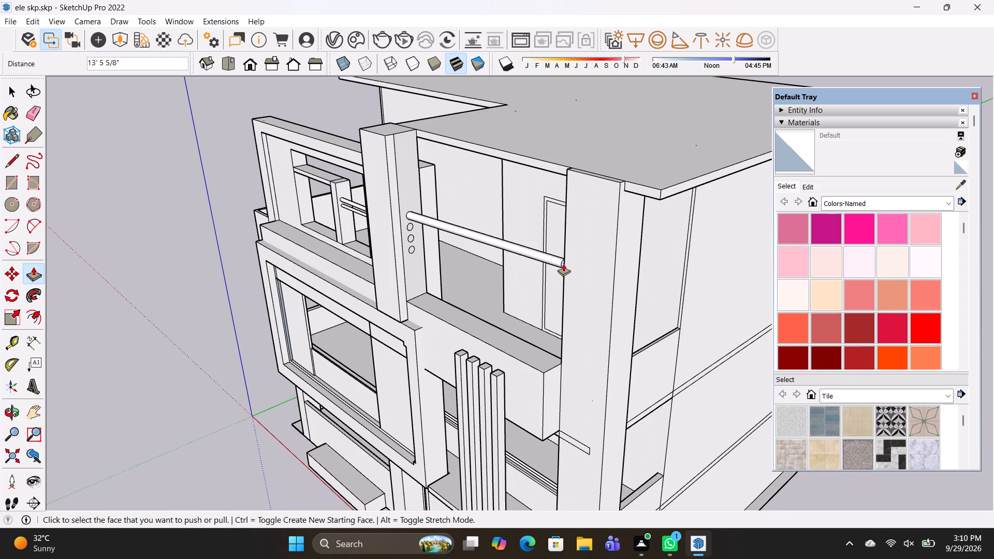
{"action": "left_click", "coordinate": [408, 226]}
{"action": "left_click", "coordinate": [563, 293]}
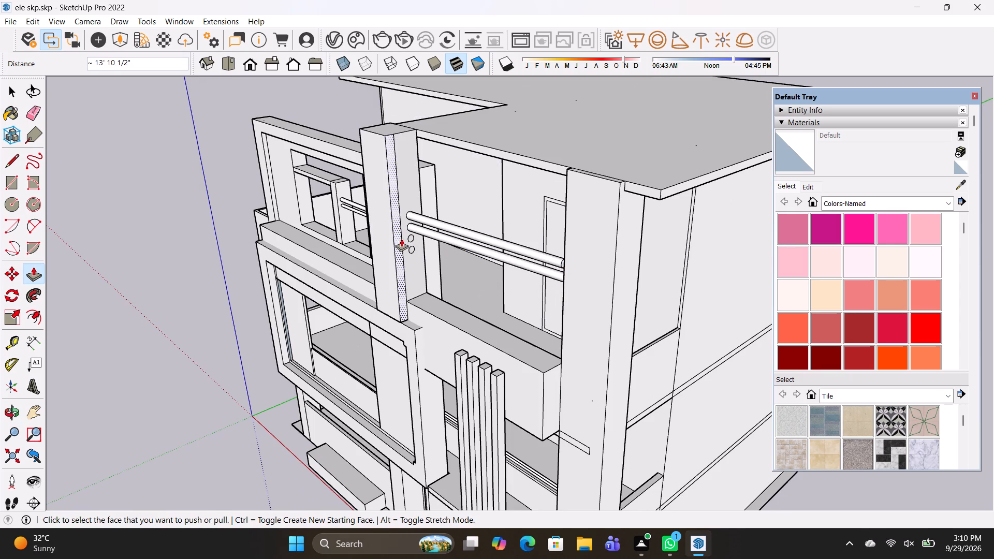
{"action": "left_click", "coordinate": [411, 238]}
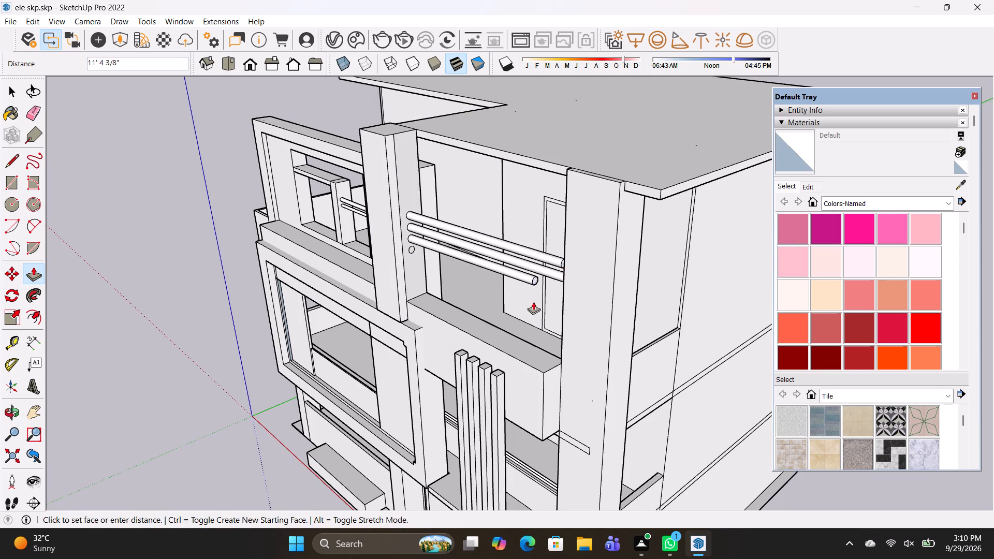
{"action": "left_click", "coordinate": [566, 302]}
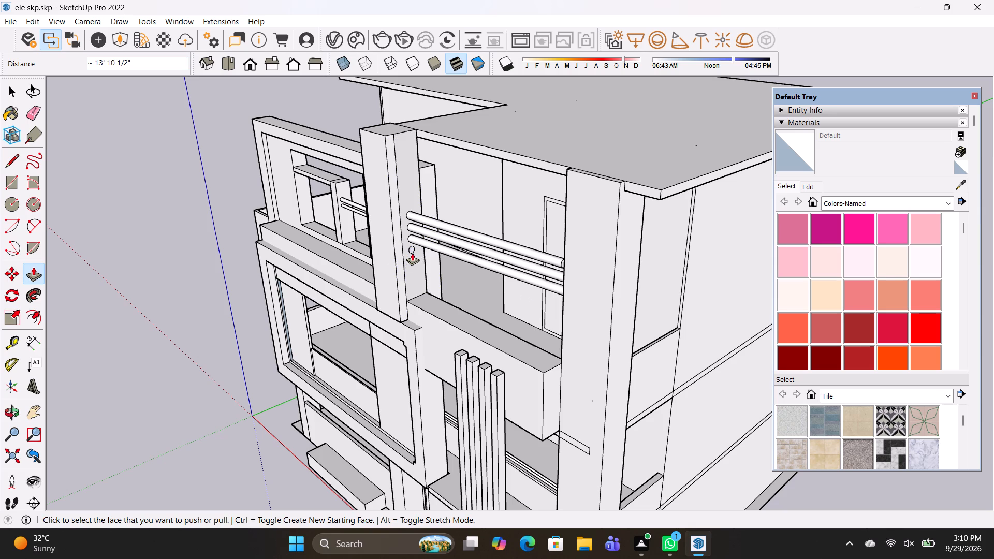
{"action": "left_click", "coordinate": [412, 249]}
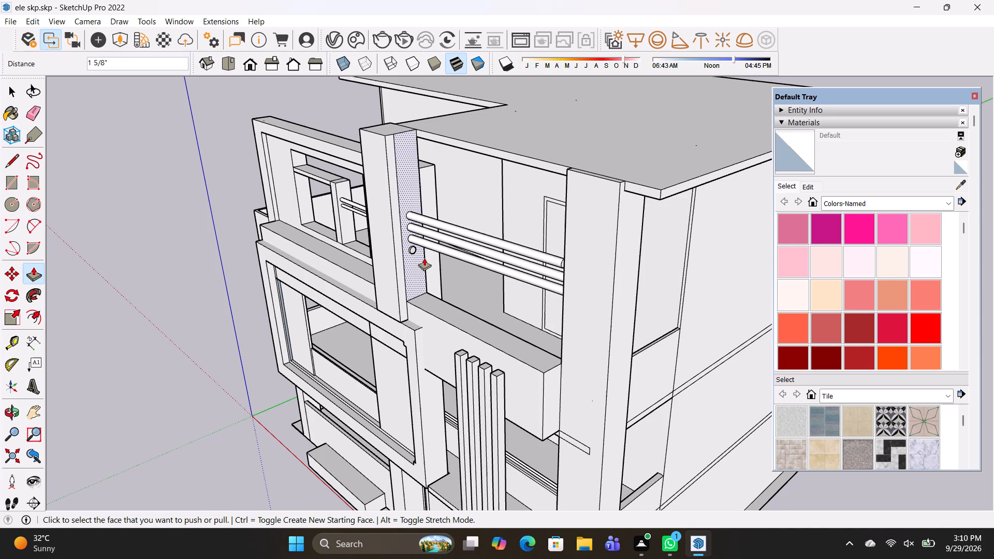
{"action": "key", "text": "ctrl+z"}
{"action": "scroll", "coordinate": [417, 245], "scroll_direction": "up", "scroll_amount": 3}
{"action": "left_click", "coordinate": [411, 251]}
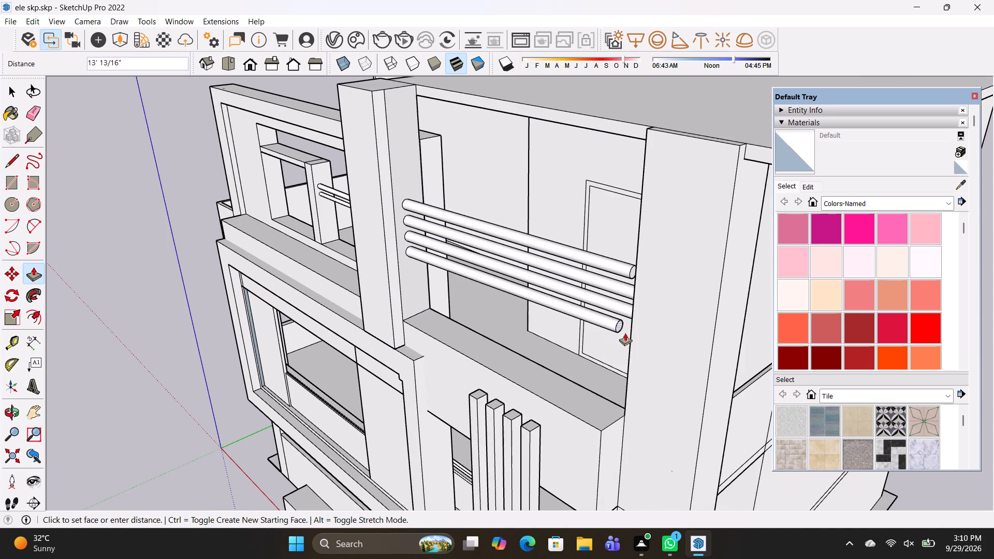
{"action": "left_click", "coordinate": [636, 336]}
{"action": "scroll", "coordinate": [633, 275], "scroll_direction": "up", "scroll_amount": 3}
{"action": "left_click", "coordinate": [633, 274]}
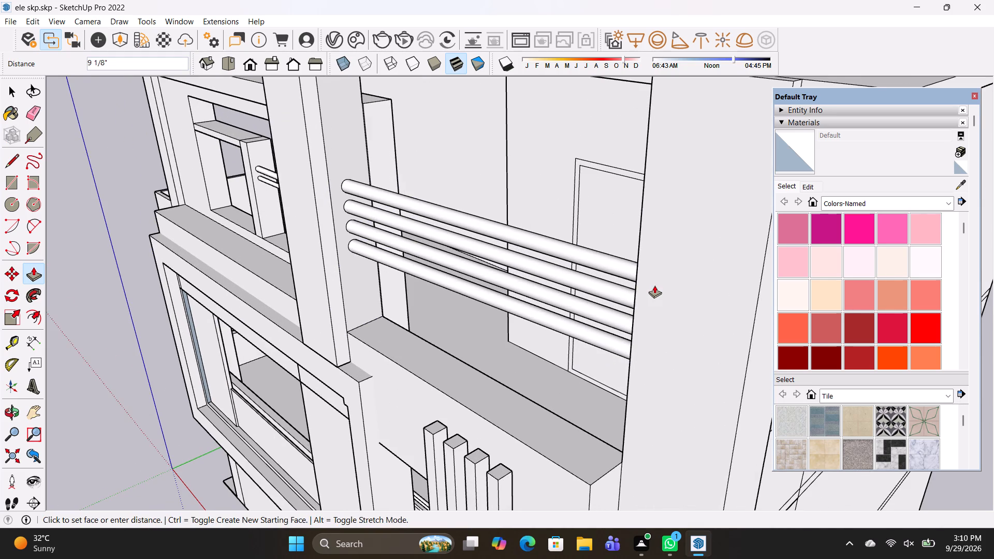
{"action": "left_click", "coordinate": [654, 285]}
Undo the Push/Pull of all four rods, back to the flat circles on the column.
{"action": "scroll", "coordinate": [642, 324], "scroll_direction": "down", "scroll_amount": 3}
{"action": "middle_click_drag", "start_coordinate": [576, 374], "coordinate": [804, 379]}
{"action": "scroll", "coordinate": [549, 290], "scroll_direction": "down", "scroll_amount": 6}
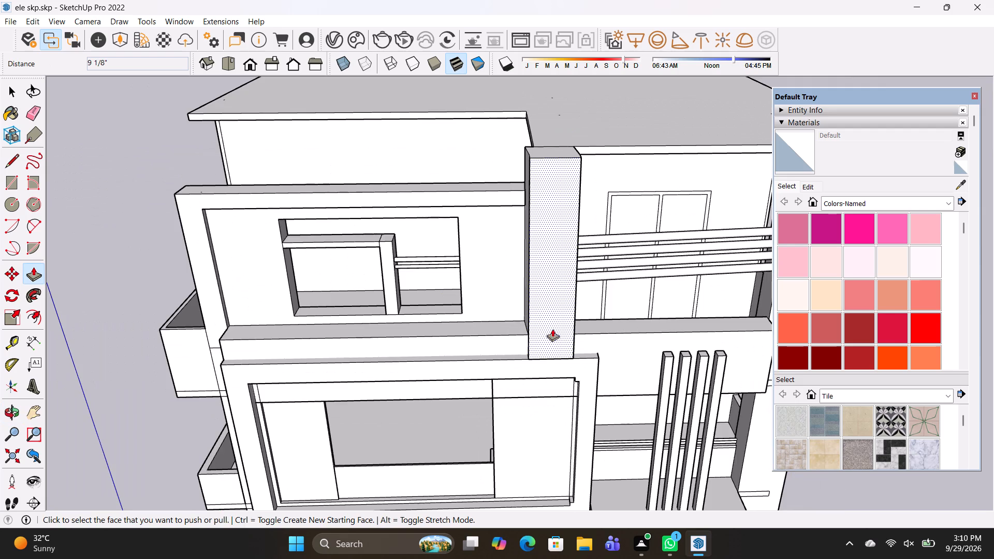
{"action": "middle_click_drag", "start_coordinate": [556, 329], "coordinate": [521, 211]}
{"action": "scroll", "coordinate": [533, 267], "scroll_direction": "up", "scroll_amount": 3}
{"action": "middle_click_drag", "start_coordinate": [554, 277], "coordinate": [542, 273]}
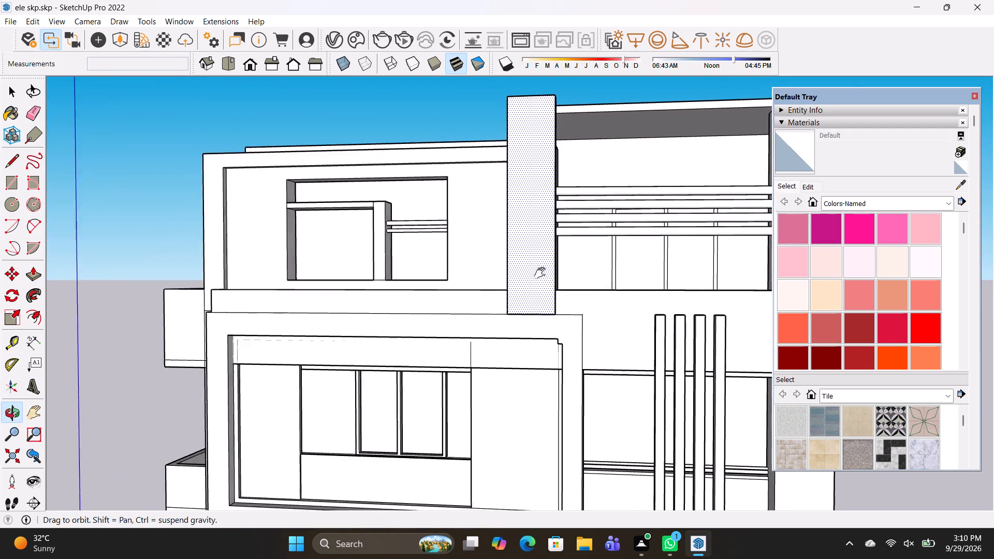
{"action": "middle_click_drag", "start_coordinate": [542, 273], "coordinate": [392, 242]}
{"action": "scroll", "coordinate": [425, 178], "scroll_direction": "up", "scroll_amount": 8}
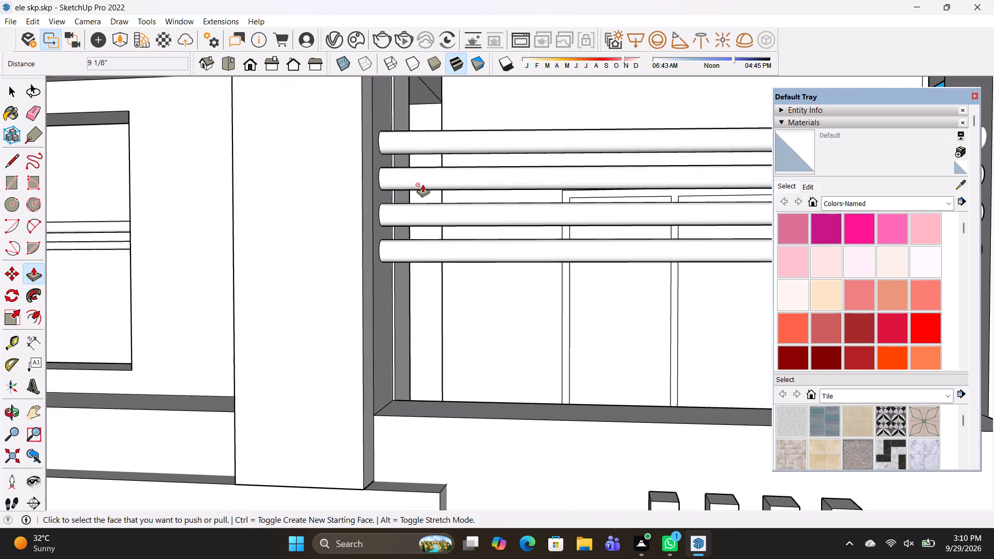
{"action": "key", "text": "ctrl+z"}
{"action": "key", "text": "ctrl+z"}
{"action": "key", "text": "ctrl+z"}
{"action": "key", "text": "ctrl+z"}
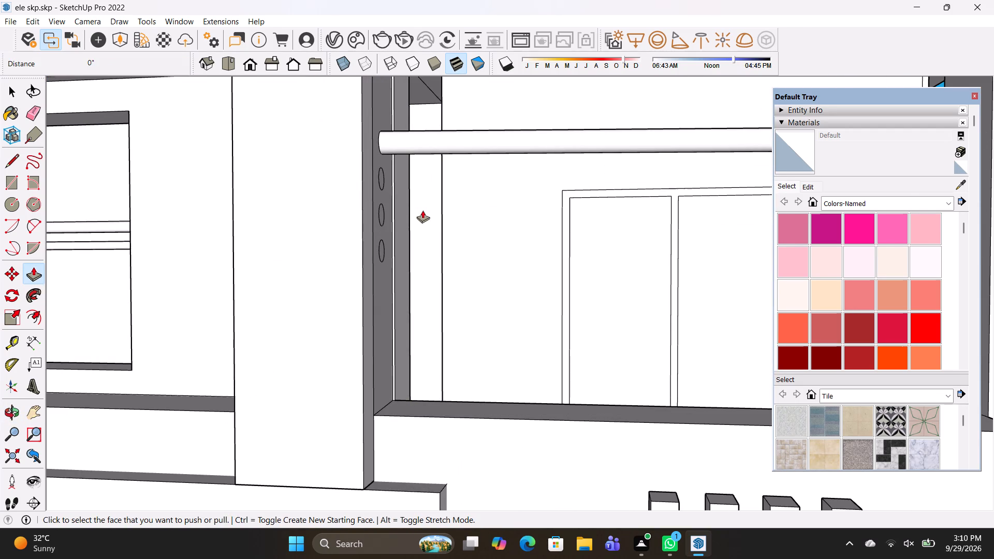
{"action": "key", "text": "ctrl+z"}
Move the three lower circles together about 2' 1" down the column face.
{"action": "middle_click_drag", "start_coordinate": [384, 234], "coordinate": [262, 264]}
{"action": "key", "text": "space"}
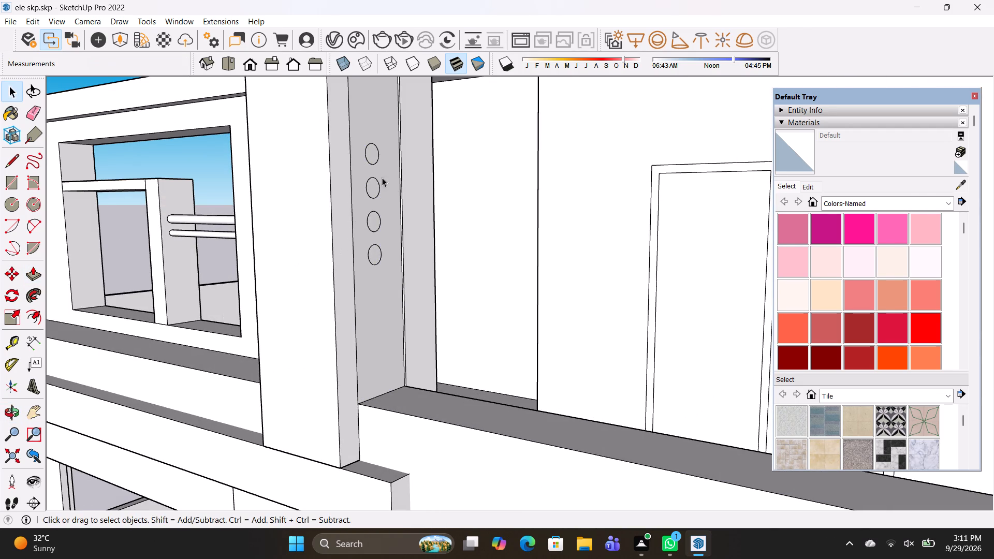
{"action": "double_click", "coordinate": [375, 189]}
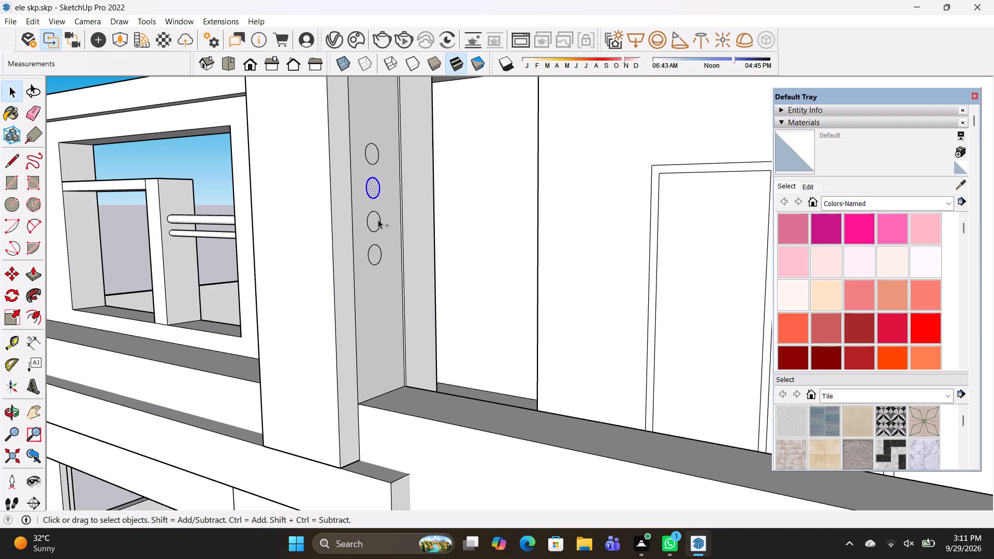
{"action": "double_click", "coordinate": [378, 219], "text": "ctrl"}
{"action": "double_click", "coordinate": [374, 255], "text": "ctrl"}
{"action": "key", "text": "m"}
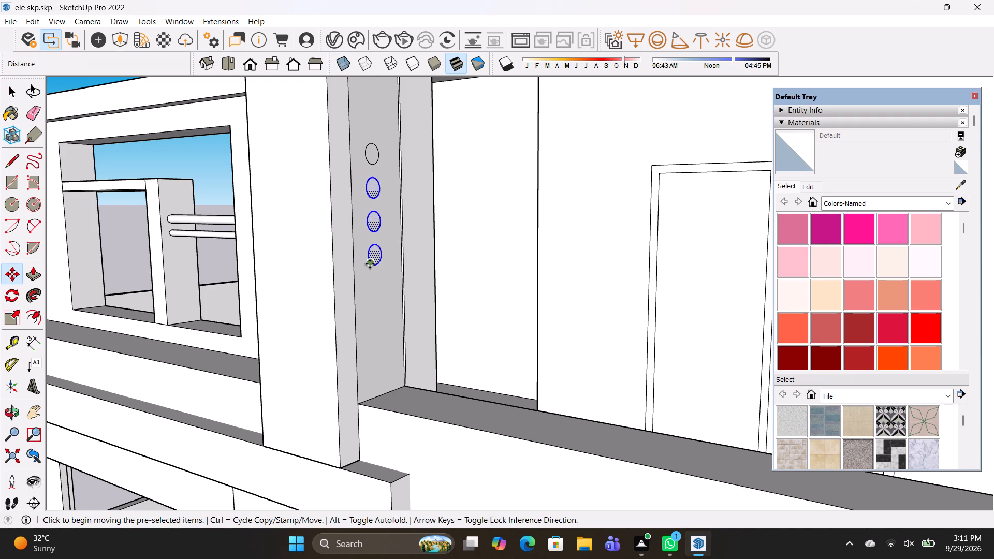
{"action": "left_click", "coordinate": [376, 279]}
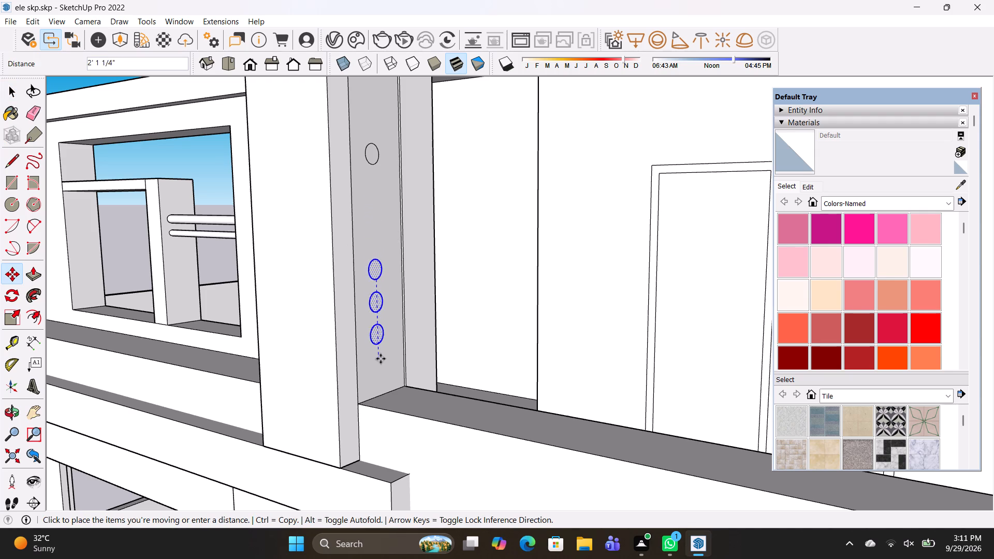
{"action": "left_click", "coordinate": [381, 362]}
{"action": "key", "text": "space"}
Erase the remaining top circle from the column face.
{"action": "key", "text": "e"}
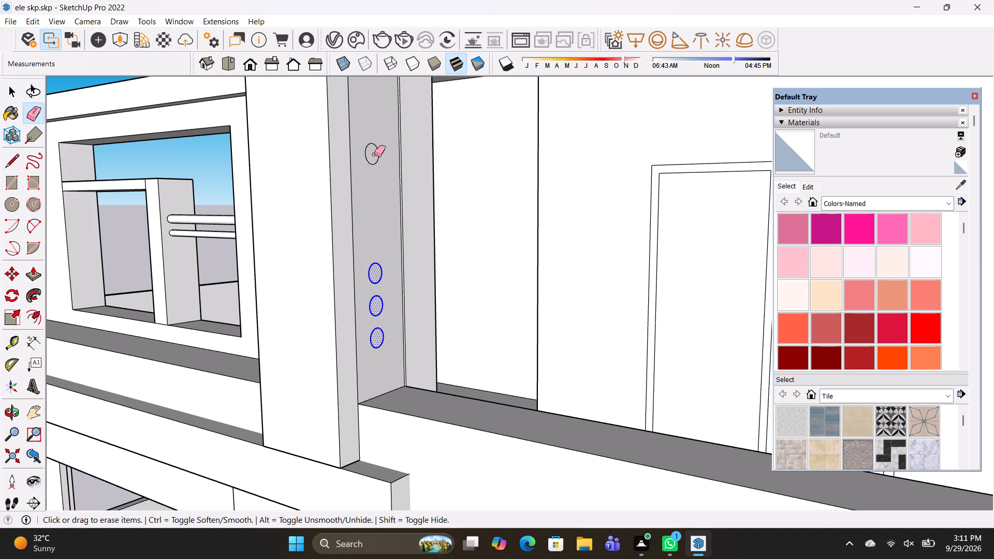
{"action": "left_click_drag", "start_coordinate": [374, 145], "coordinate": [374, 137]}
{"action": "key", "text": "space"}
Push/Pull the upper two of the three circles about 13' 10 1/2" to the opposite column as railing rods.
{"action": "key", "text": "p"}
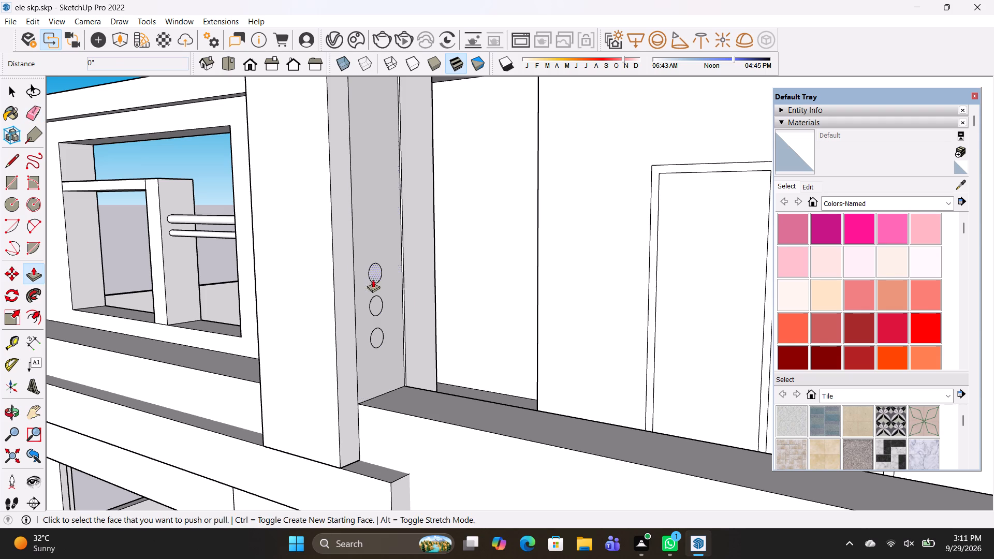
{"action": "left_click", "coordinate": [373, 275]}
{"action": "scroll", "coordinate": [502, 368], "scroll_direction": "down", "scroll_amount": 7}
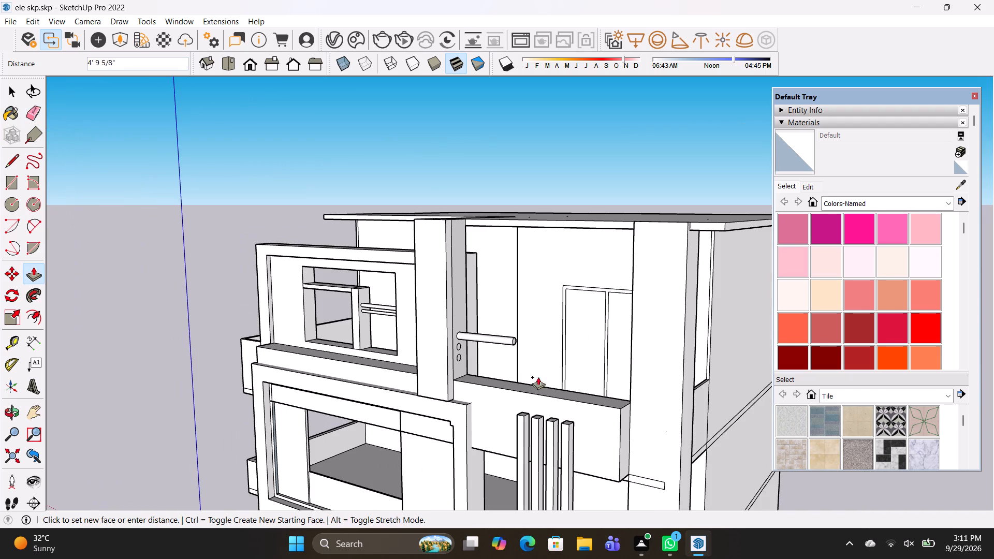
{"action": "left_click", "coordinate": [634, 362]}
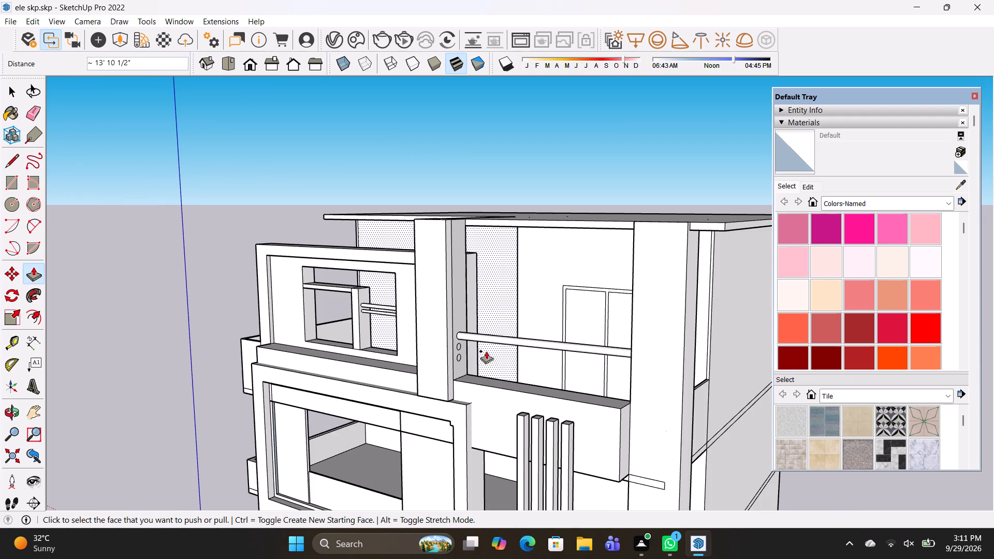
{"action": "left_click", "coordinate": [458, 348]}
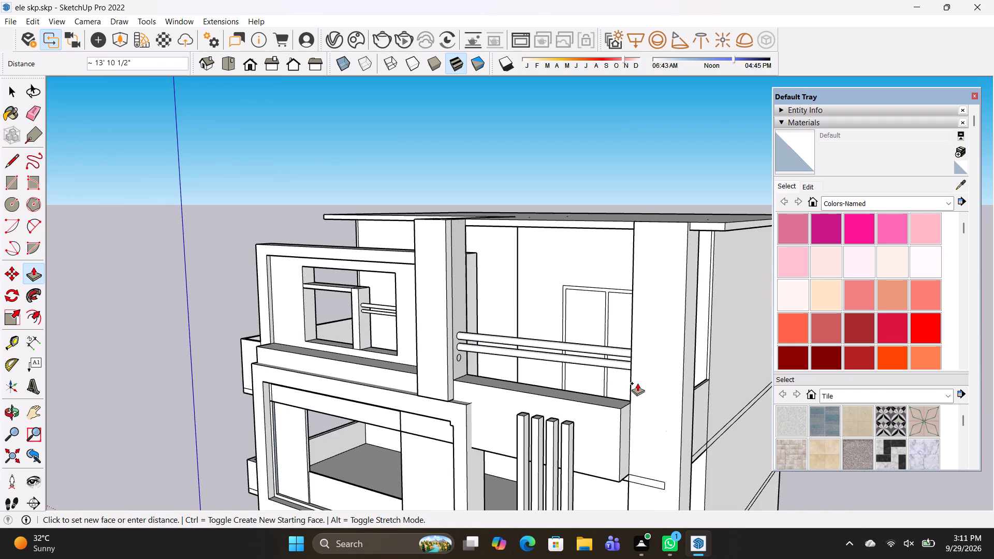
{"action": "left_click", "coordinate": [637, 383]}
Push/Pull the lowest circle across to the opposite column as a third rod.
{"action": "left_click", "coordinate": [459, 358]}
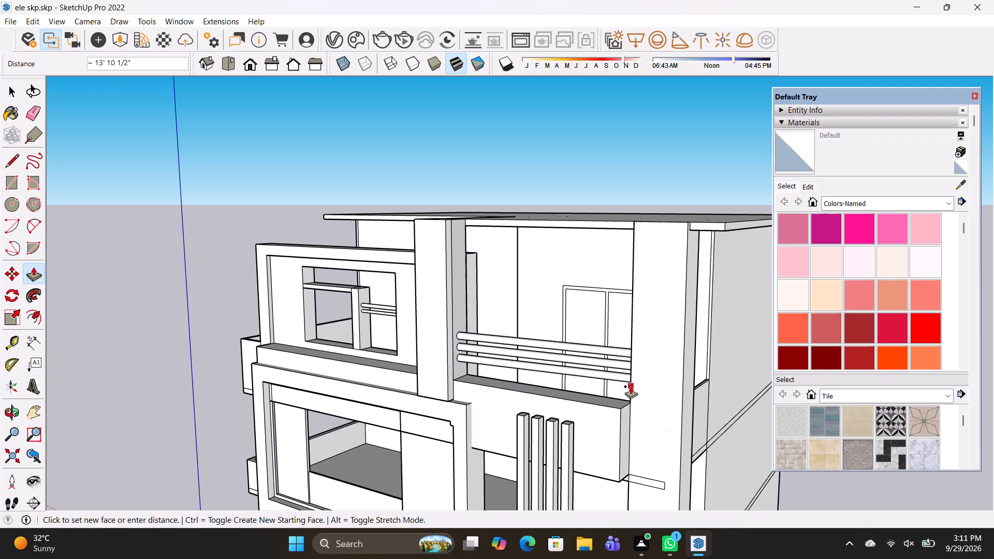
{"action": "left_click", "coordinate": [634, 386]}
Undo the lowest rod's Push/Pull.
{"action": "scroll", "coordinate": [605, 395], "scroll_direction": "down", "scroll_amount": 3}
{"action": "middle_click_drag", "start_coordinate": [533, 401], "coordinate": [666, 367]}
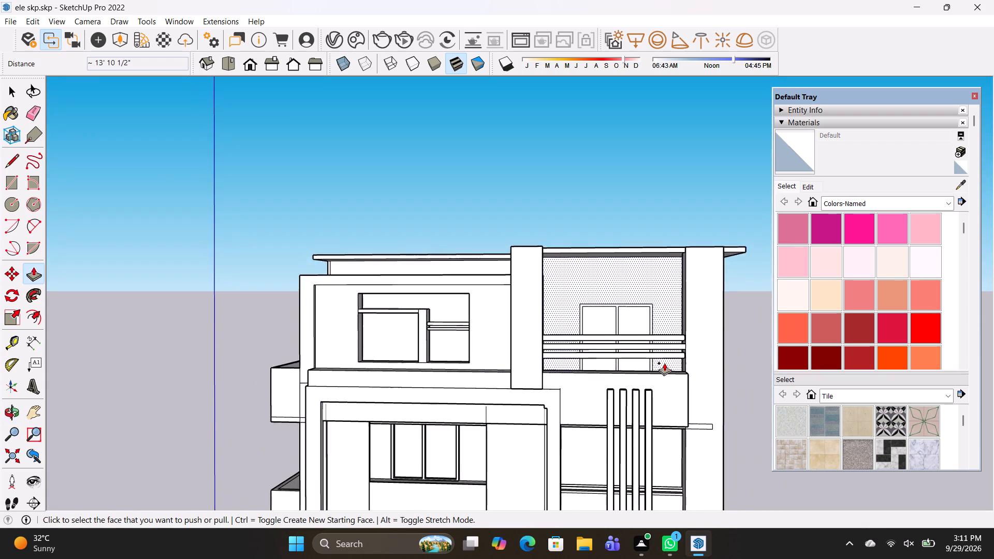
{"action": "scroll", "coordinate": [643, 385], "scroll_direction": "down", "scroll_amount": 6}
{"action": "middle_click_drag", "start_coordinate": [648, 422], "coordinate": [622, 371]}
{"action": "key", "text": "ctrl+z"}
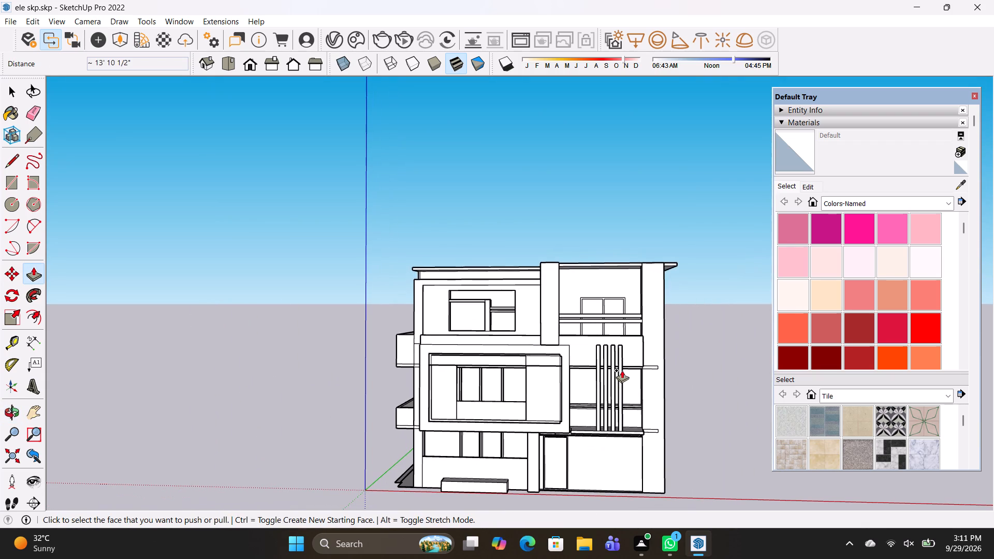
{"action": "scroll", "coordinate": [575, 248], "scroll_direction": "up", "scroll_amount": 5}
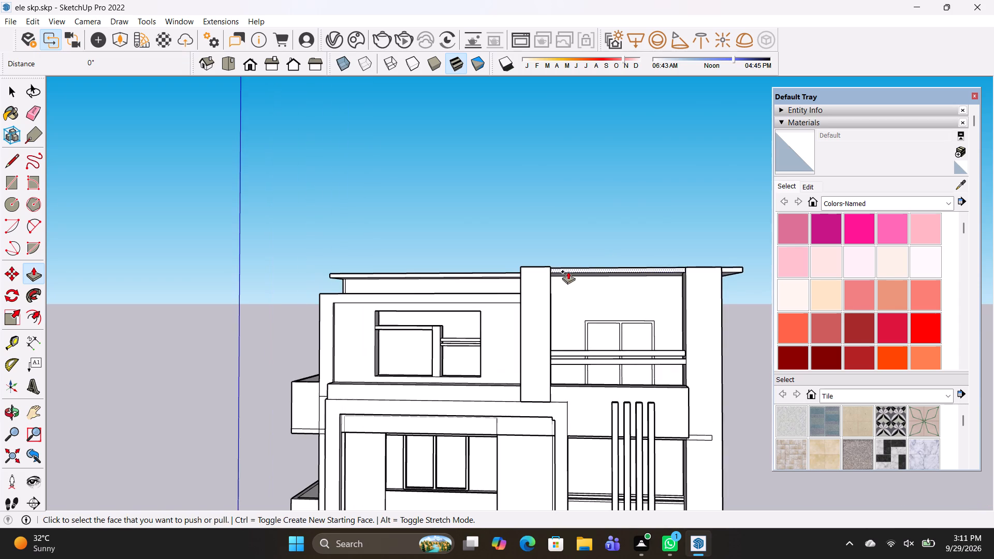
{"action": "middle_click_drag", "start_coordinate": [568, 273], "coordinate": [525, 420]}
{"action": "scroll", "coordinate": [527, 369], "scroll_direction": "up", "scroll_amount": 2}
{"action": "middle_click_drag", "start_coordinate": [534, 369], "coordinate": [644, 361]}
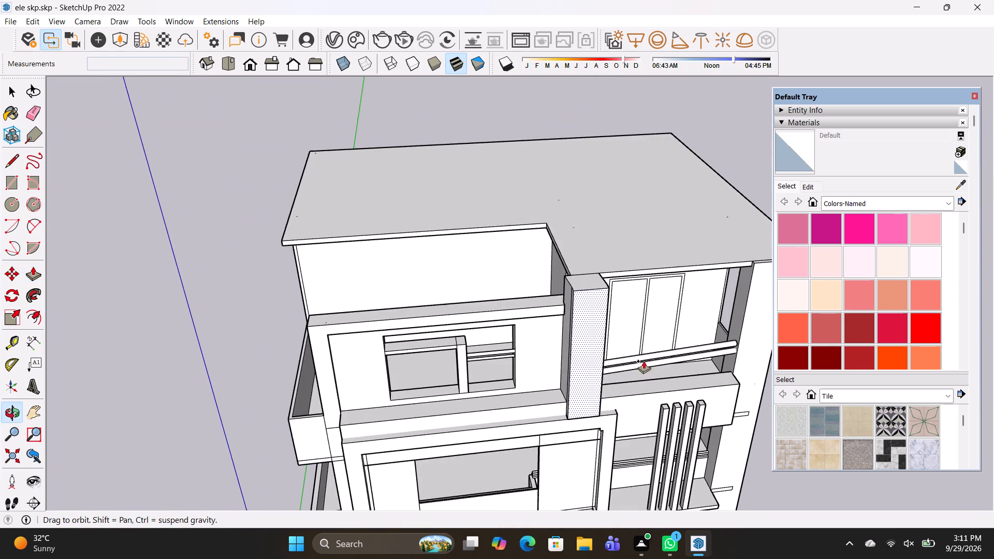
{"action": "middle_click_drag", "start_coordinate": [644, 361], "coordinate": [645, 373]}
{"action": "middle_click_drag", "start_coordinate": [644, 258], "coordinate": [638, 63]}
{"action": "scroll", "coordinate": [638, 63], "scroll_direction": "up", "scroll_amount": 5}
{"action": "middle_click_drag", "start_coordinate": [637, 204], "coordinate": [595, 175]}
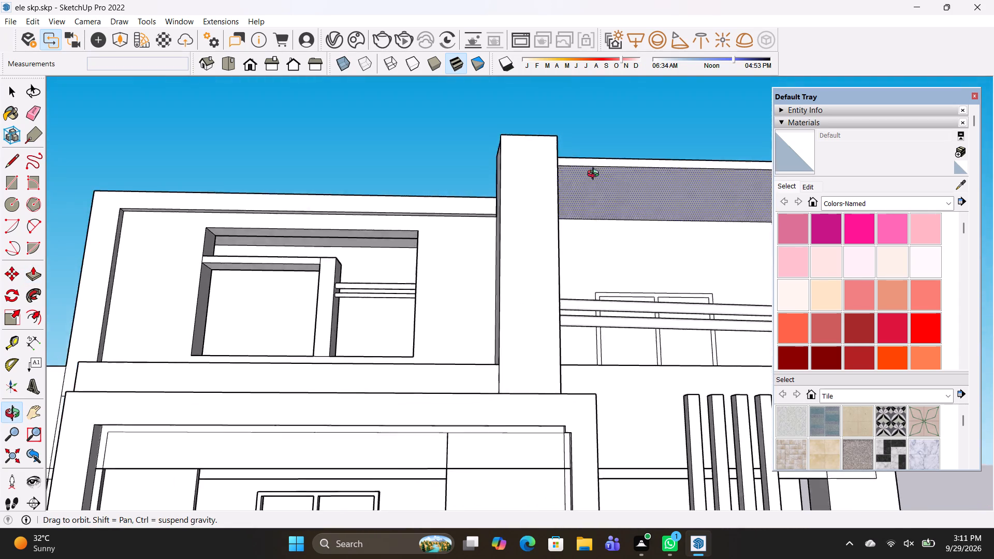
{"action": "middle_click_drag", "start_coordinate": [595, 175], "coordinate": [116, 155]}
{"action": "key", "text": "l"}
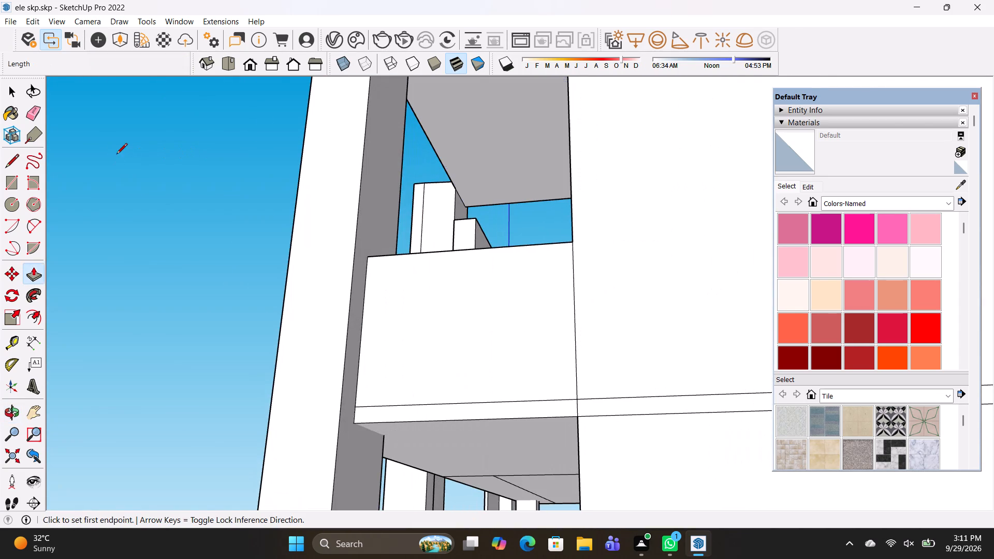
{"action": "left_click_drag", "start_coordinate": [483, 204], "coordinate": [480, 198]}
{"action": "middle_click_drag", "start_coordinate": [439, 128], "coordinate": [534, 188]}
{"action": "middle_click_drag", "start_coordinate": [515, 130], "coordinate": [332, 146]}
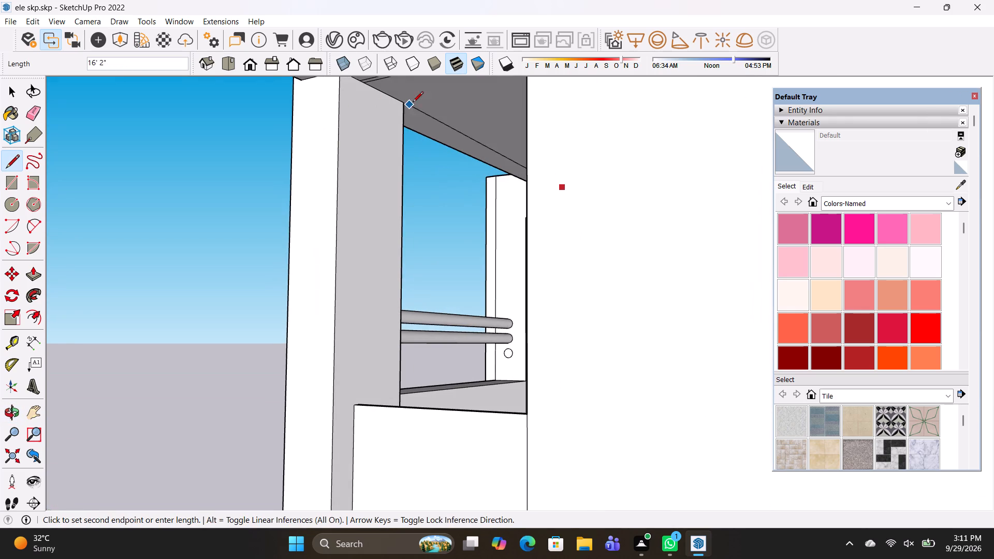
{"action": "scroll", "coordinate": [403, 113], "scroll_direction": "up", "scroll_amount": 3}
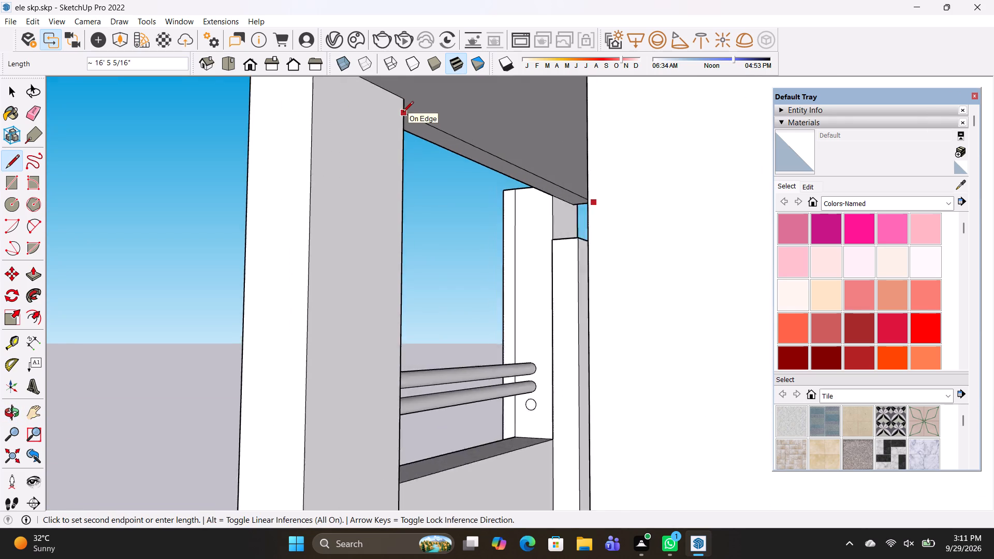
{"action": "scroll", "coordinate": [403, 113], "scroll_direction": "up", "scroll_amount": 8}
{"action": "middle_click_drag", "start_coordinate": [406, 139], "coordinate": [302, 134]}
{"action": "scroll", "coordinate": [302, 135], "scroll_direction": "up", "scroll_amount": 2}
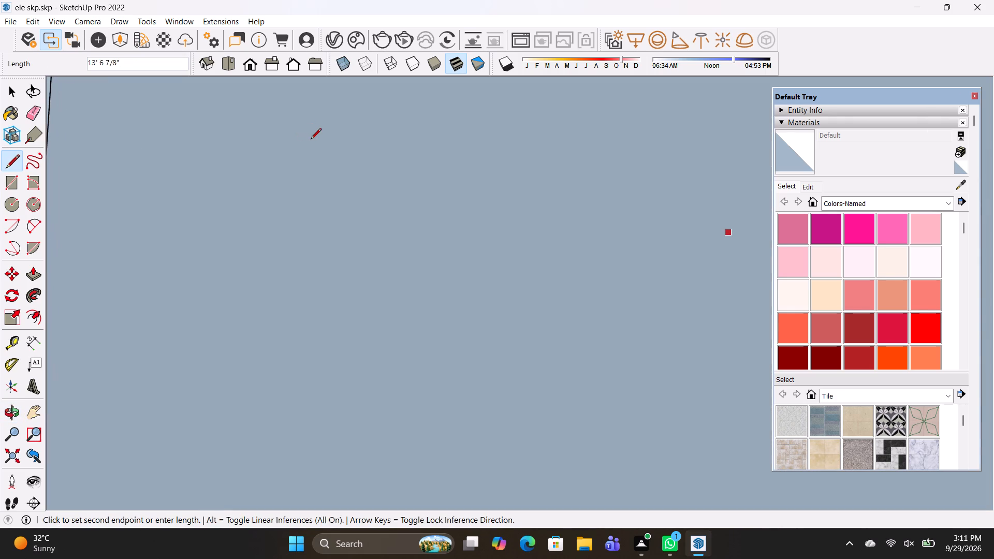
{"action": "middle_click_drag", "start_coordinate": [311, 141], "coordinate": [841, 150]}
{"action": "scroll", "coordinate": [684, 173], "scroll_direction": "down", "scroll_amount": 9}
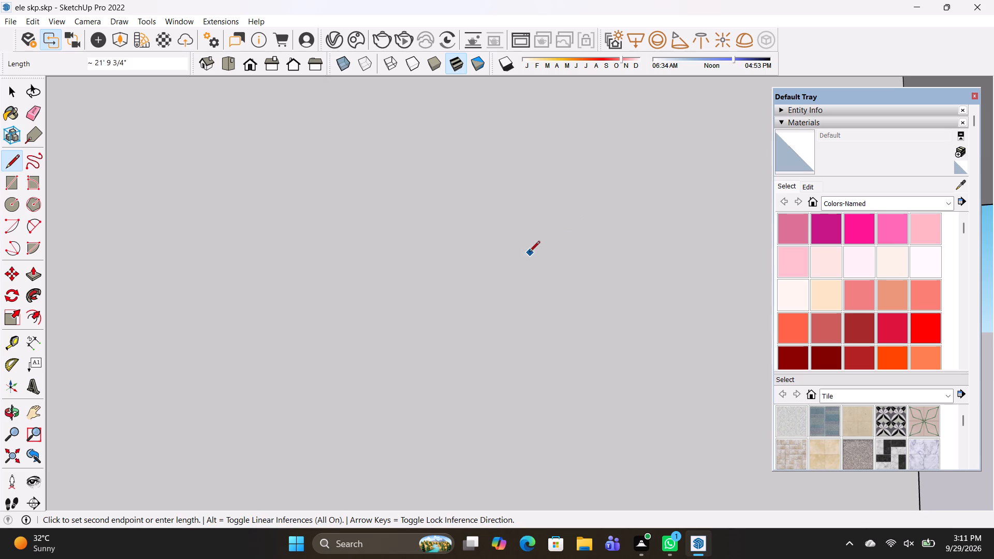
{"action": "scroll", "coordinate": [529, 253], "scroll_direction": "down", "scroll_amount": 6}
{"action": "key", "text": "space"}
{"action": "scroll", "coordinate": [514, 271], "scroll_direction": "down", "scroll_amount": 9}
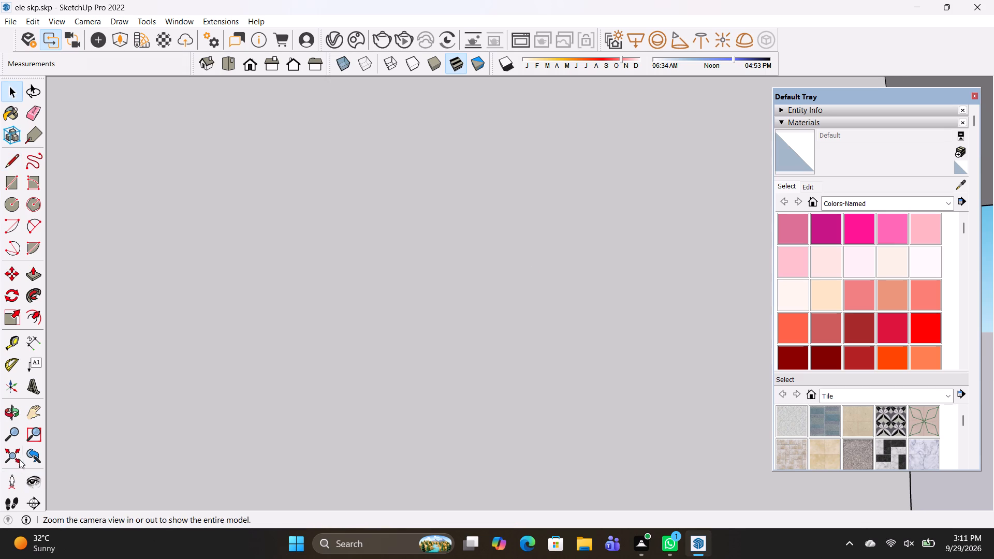
Draw a line about 16' 5" long on the balcony roof's underside, parallel to its front edge, from column to side edge.
{"action": "left_click", "coordinate": [18, 457]}
{"action": "scroll", "coordinate": [529, 231], "scroll_direction": "up", "scroll_amount": 7}
{"action": "middle_click_drag", "start_coordinate": [557, 190], "coordinate": [511, 290]}
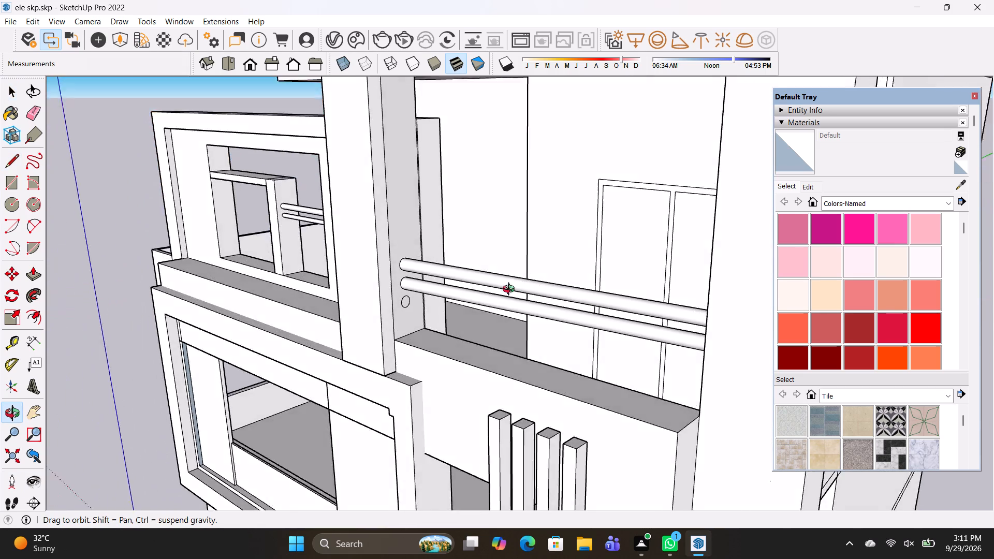
{"action": "middle_click_drag", "start_coordinate": [511, 290], "coordinate": [757, 234]}
{"action": "middle_click_drag", "start_coordinate": [542, 224], "coordinate": [212, 314], "text": "shift"}
{"action": "middle_click_drag", "start_coordinate": [275, 379], "coordinate": [418, 355]}
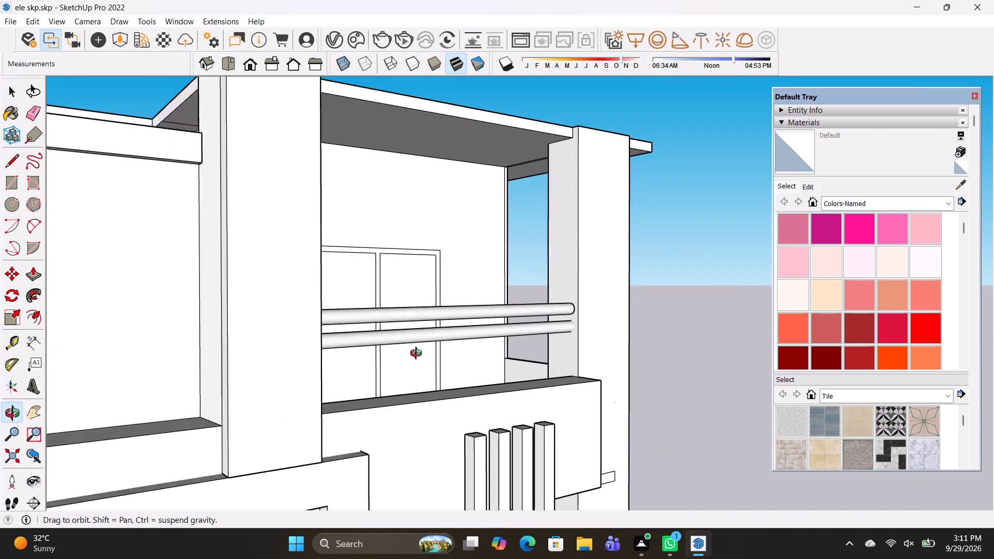
{"action": "middle_click_drag", "start_coordinate": [418, 355], "coordinate": [442, 361]}
{"action": "key", "text": "l"}
{"action": "scroll", "coordinate": [558, 139], "scroll_direction": "up", "scroll_amount": 2}
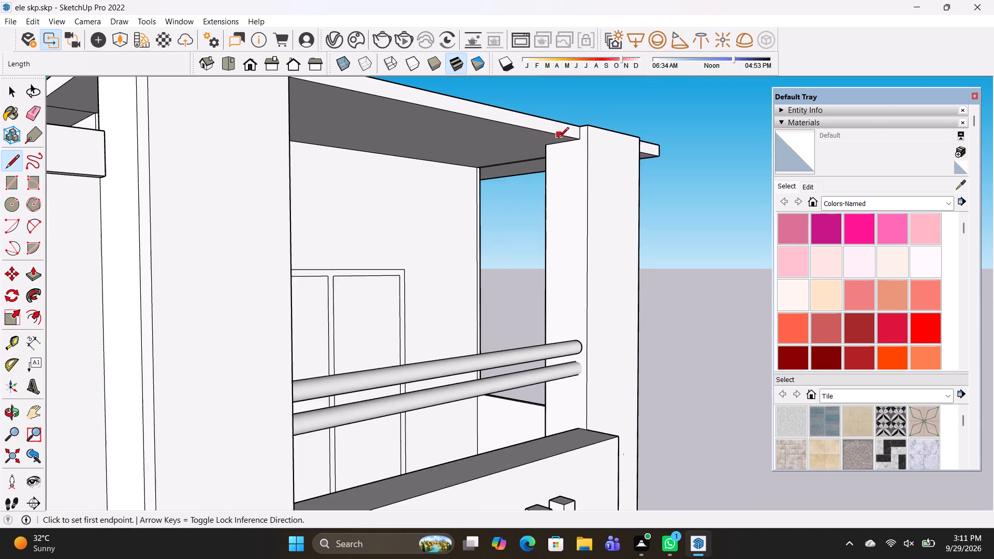
{"action": "scroll", "coordinate": [559, 147], "scroll_direction": "up", "scroll_amount": 2}
{"action": "left_click", "coordinate": [559, 140]}
{"action": "middle_click_drag", "start_coordinate": [359, 111], "coordinate": [239, 111]}
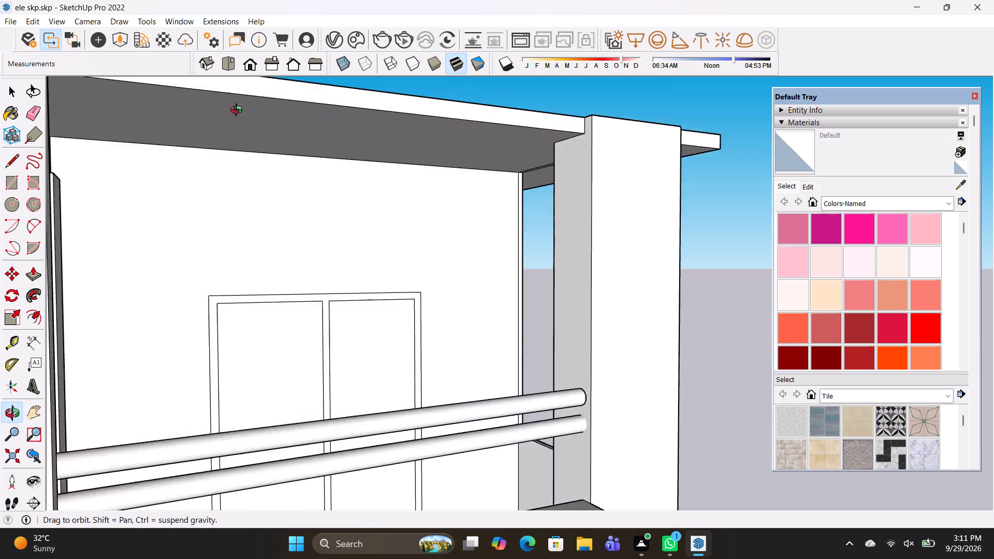
{"action": "middle_click_drag", "start_coordinate": [239, 111], "coordinate": [80, 126]}
{"action": "scroll", "coordinate": [162, 151], "scroll_direction": "up", "scroll_amount": 3}
{"action": "middle_click_drag", "start_coordinate": [184, 156], "coordinate": [139, 137]}
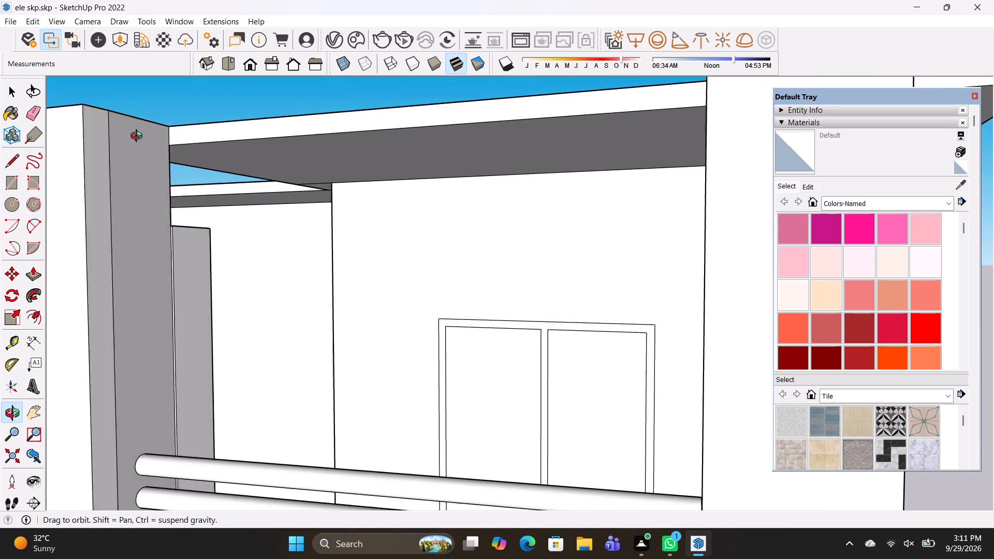
{"action": "middle_click_drag", "start_coordinate": [139, 137], "coordinate": [96, 122]}
{"action": "middle_click_drag", "start_coordinate": [205, 175], "coordinate": [139, 148]}
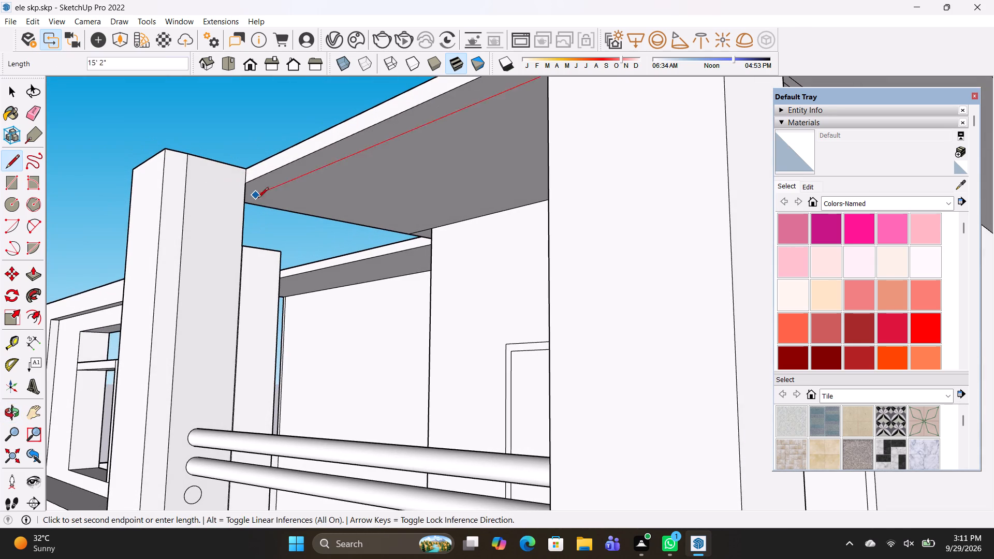
{"action": "middle_click_drag", "start_coordinate": [265, 204], "coordinate": [214, 187]}
{"action": "scroll", "coordinate": [260, 219], "scroll_direction": "up", "scroll_amount": 3}
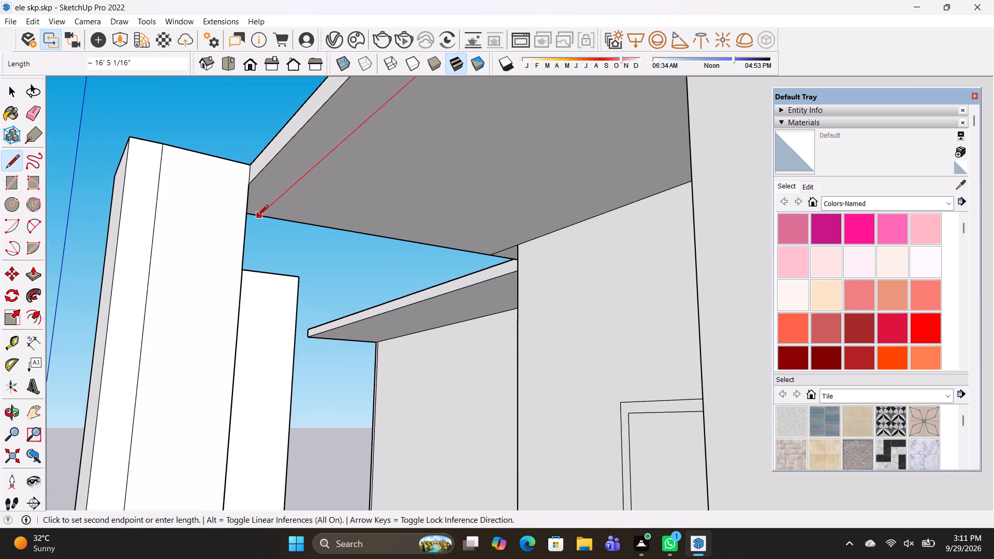
{"action": "left_click", "coordinate": [257, 216]}
Draw a line along the roof's underside parallel to its recessed side edge and close it to the edge of the rear overhang.
{"action": "middle_click_drag", "start_coordinate": [328, 227], "coordinate": [835, 286]}
{"action": "middle_click_drag", "start_coordinate": [692, 269], "coordinate": [710, 207]}
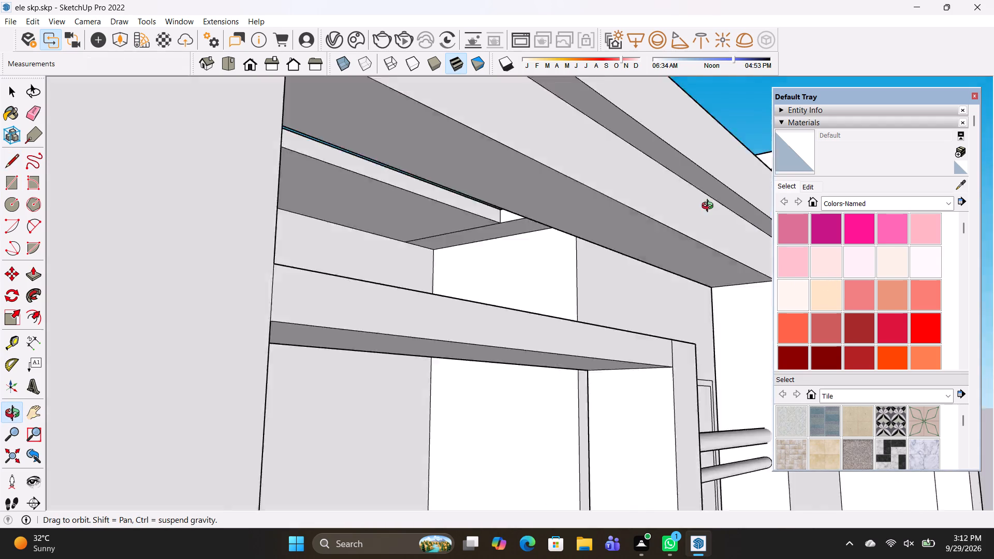
{"action": "middle_click_drag", "start_coordinate": [710, 207], "coordinate": [809, 255]}
{"action": "scroll", "coordinate": [746, 269], "scroll_direction": "up", "scroll_amount": 2}
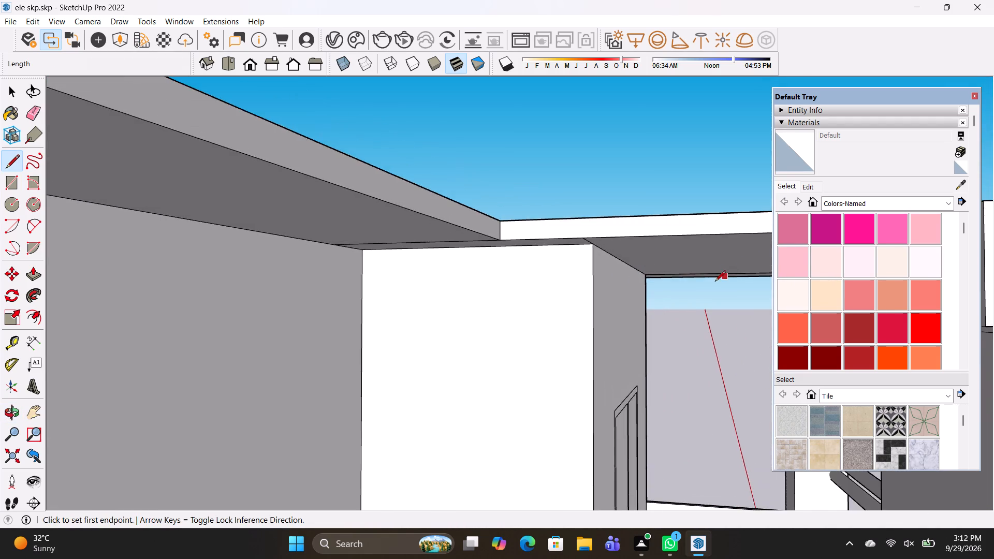
{"action": "middle_click_drag", "start_coordinate": [711, 283], "coordinate": [737, 251]}
{"action": "middle_click_drag", "start_coordinate": [700, 271], "coordinate": [684, 267], "text": "shift"}
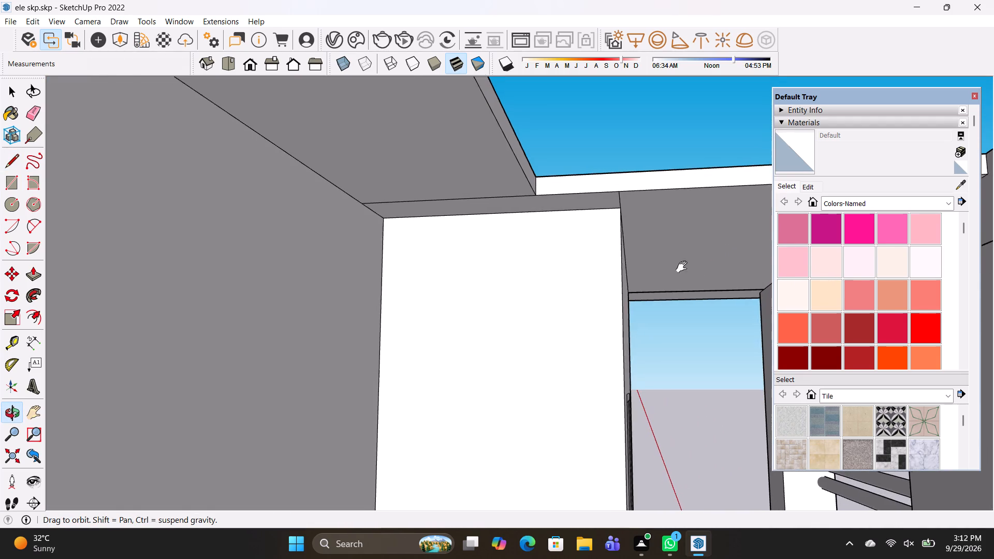
{"action": "middle_click_drag", "start_coordinate": [684, 267], "coordinate": [582, 241], "text": "shift"}
{"action": "middle_click_drag", "start_coordinate": [552, 258], "coordinate": [653, 244]}
{"action": "middle_click_drag", "start_coordinate": [608, 256], "coordinate": [549, 256], "text": "shift"}
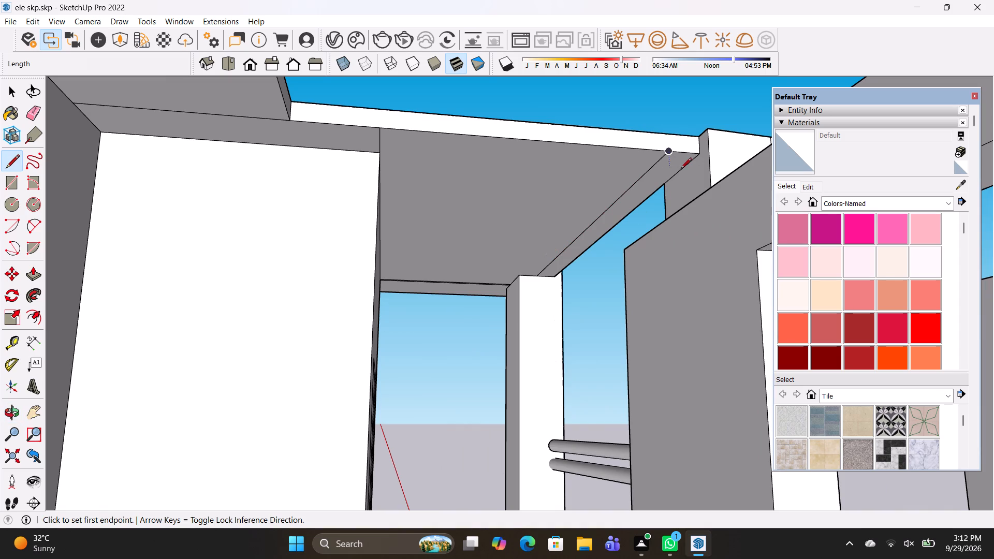
{"action": "left_click", "coordinate": [681, 169]}
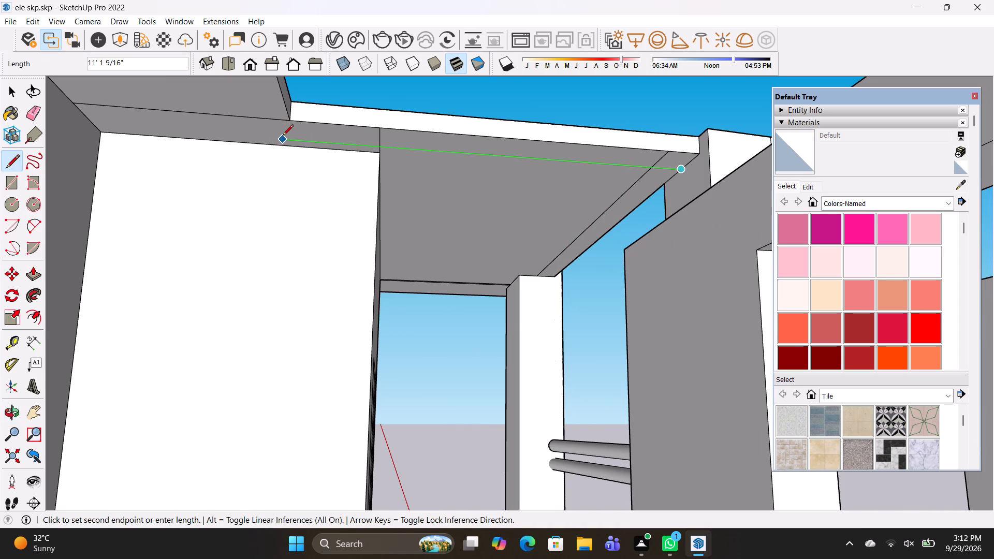
{"action": "left_click", "coordinate": [265, 135]}
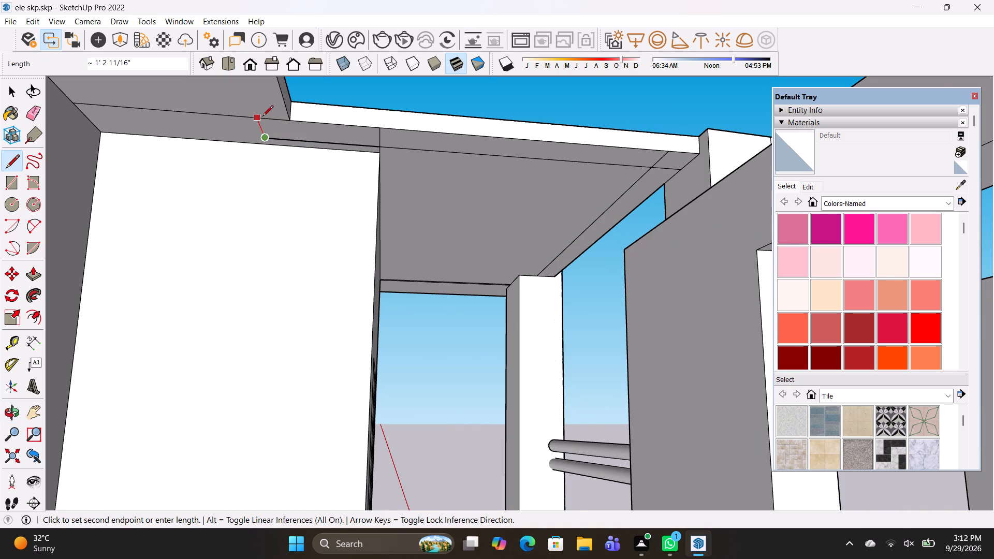
{"action": "scroll", "coordinate": [259, 116], "scroll_direction": "up", "scroll_amount": 2}
{"action": "left_click", "coordinate": [259, 116]}
{"action": "key", "text": "space"}
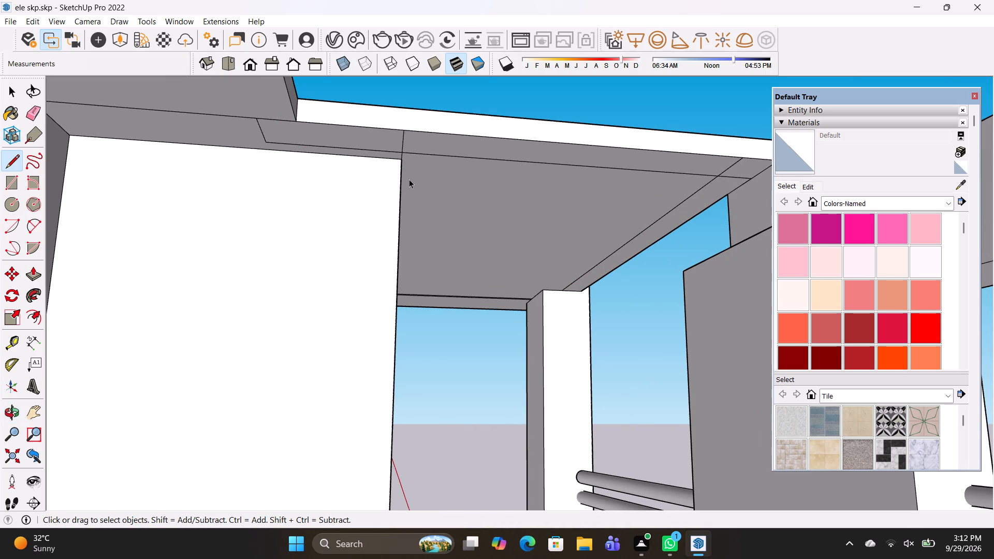
Erase the line segments crossing the border strip on the roof's underside so it forms one L-shaped face.
{"action": "key", "text": "e"}
{"action": "left_click", "coordinate": [402, 145]}
{"action": "scroll", "coordinate": [640, 268], "scroll_direction": "down", "scroll_amount": 1}
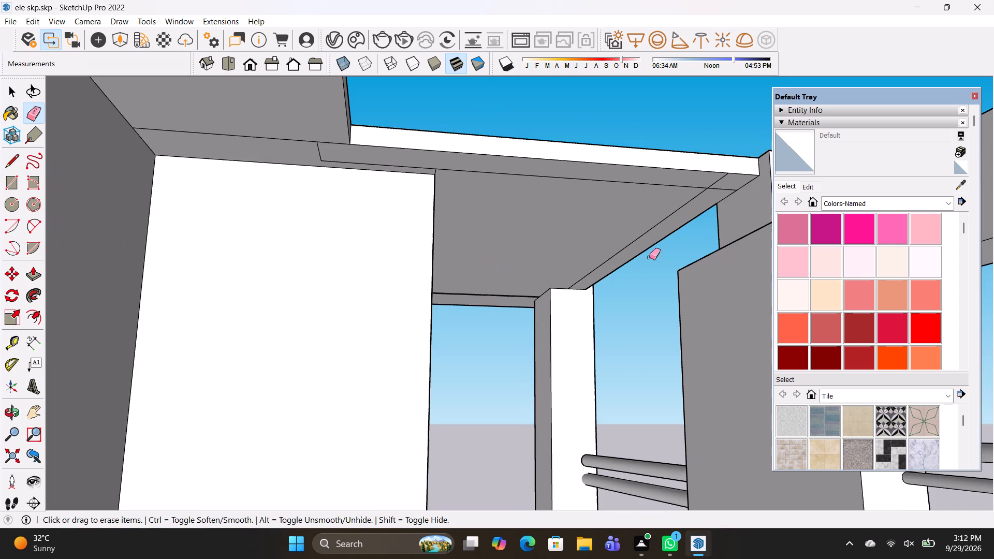
{"action": "left_click_drag", "start_coordinate": [724, 192], "coordinate": [724, 186]}
{"action": "left_click_drag", "start_coordinate": [716, 177], "coordinate": [719, 188]}
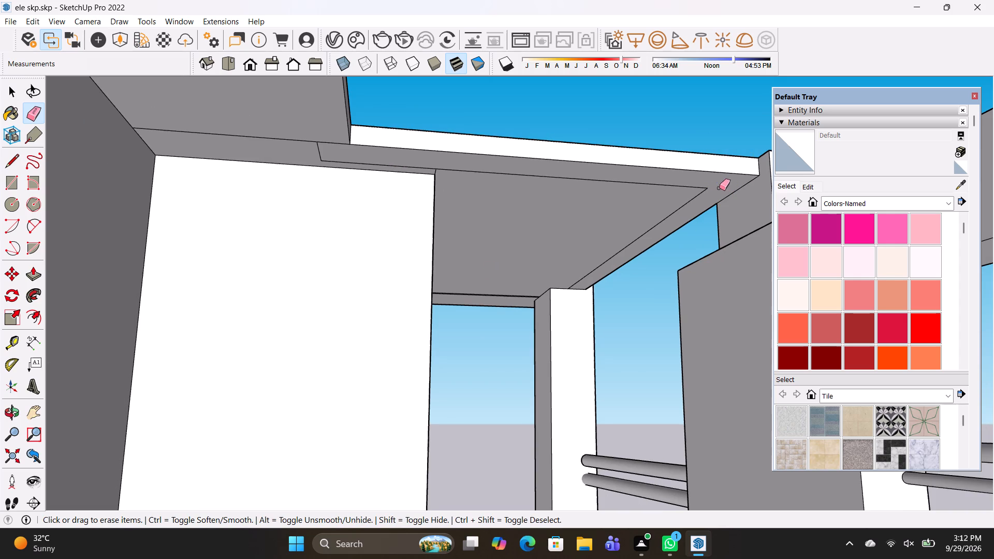
Push/Pull the L-shaped border strip on the roof's underside down about 8".
{"action": "key", "text": "p"}
{"action": "left_click", "coordinate": [722, 185]}
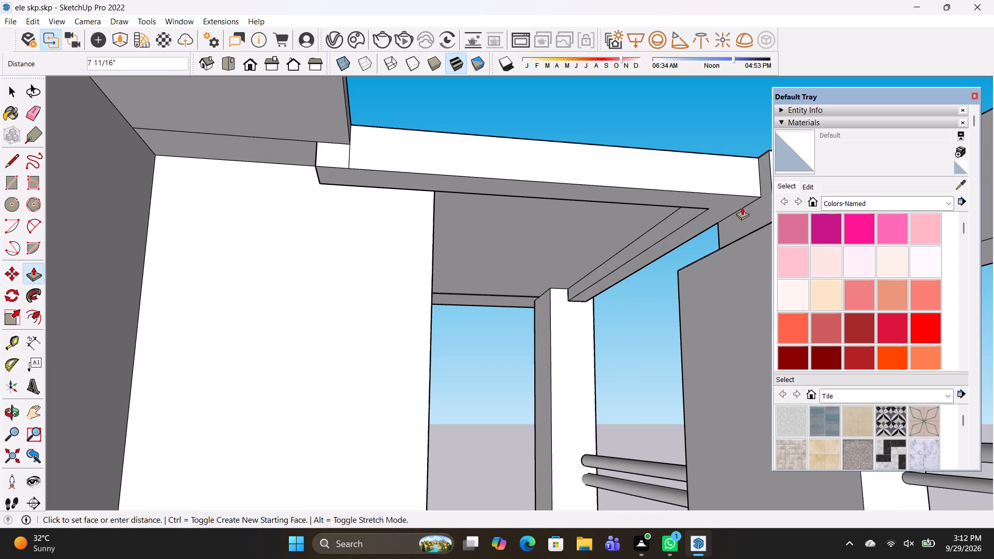
{"action": "left_click", "coordinate": [744, 208]}
Draw a line about 22' 2" long across the roof's top, parallel to its front edge above the balcony.
{"action": "middle_click_drag", "start_coordinate": [641, 240], "coordinate": [359, 270]}
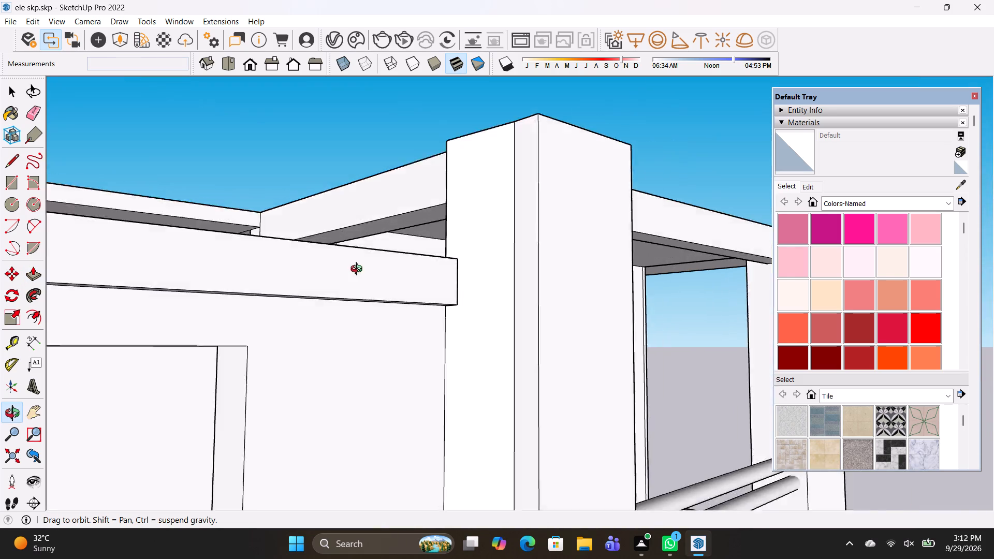
{"action": "middle_click_drag", "start_coordinate": [359, 270], "coordinate": [151, 257]}
{"action": "scroll", "coordinate": [417, 276], "scroll_direction": "down", "scroll_amount": 3}
{"action": "scroll", "coordinate": [518, 311], "scroll_direction": "down", "scroll_amount": 1}
{"action": "middle_click_drag", "start_coordinate": [505, 349], "coordinate": [492, 385]}
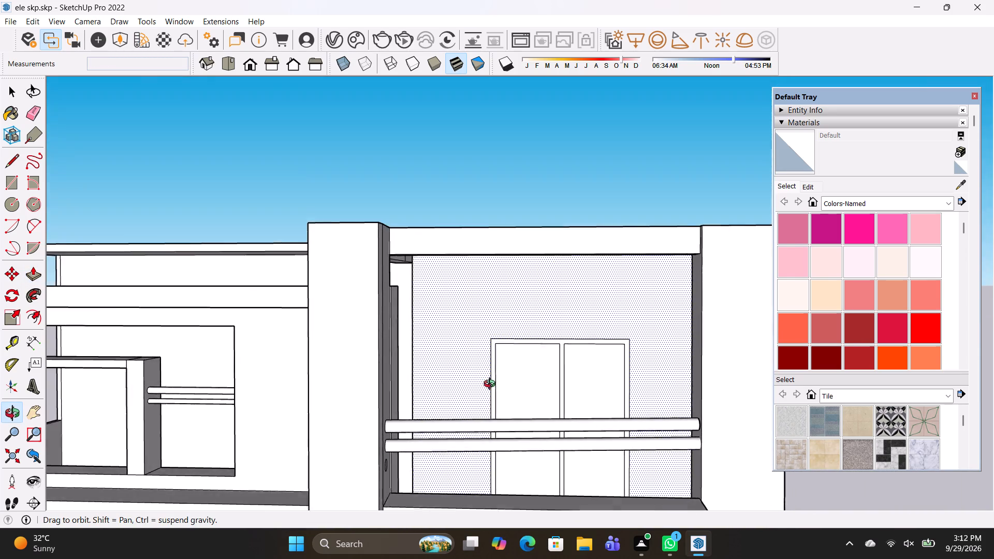
{"action": "middle_click_drag", "start_coordinate": [492, 385], "coordinate": [501, 367]}
{"action": "middle_click_drag", "start_coordinate": [512, 321], "coordinate": [525, 484]}
{"action": "scroll", "coordinate": [480, 307], "scroll_direction": "up", "scroll_amount": 2}
{"action": "middle_click_drag", "start_coordinate": [489, 276], "coordinate": [488, 370]}
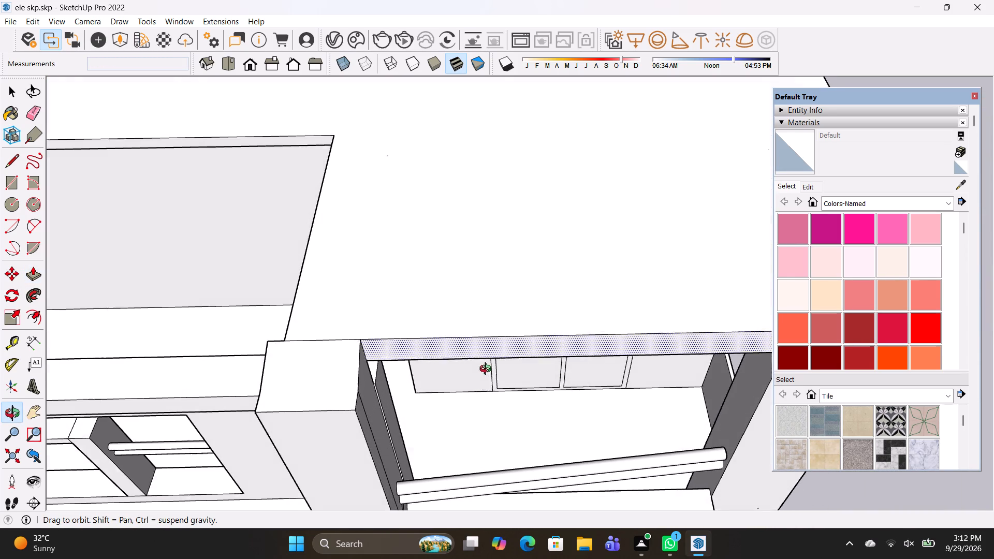
{"action": "middle_click_drag", "start_coordinate": [488, 370], "coordinate": [488, 371]}
{"action": "key", "text": "l"}
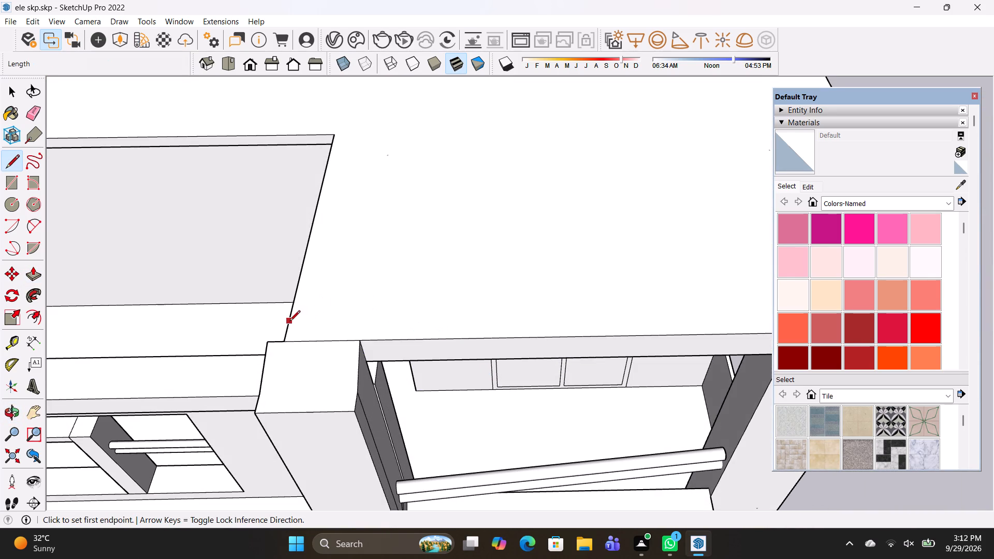
{"action": "left_click", "coordinate": [289, 322]}
{"action": "scroll", "coordinate": [617, 282], "scroll_direction": "down", "scroll_amount": 3}
{"action": "middle_click_drag", "start_coordinate": [626, 286], "coordinate": [396, 282]}
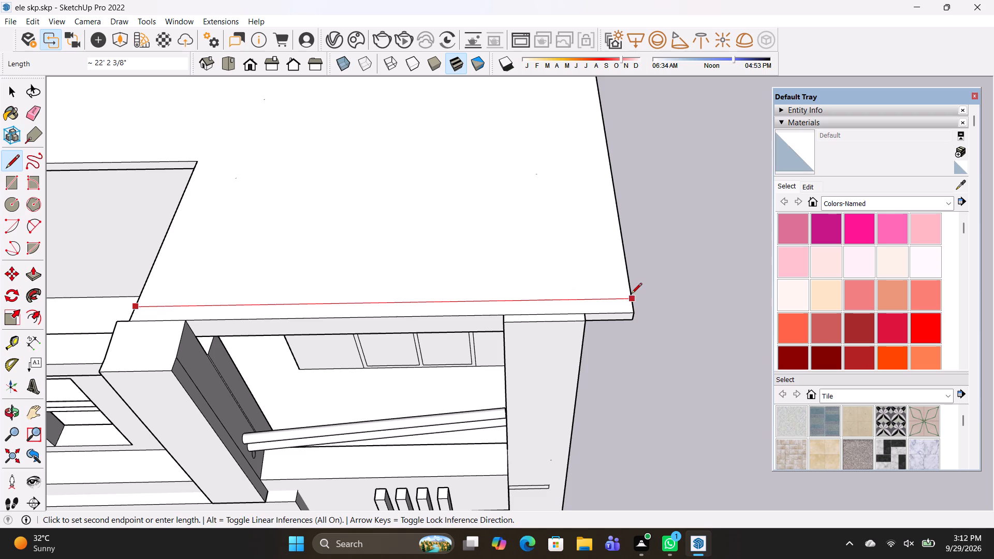
{"action": "left_click", "coordinate": [631, 296]}
Push/Pull the narrow front strip of the roof's top up about 2' as a parapet.
{"action": "key", "text": "p"}
{"action": "left_click", "coordinate": [616, 307]}
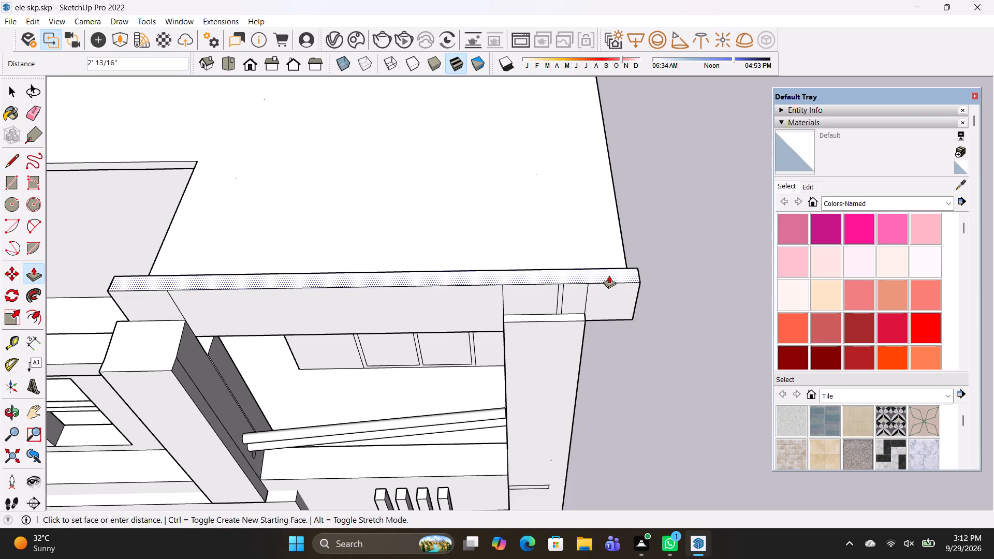
{"action": "middle_click_drag", "start_coordinate": [601, 276], "coordinate": [601, 157]}
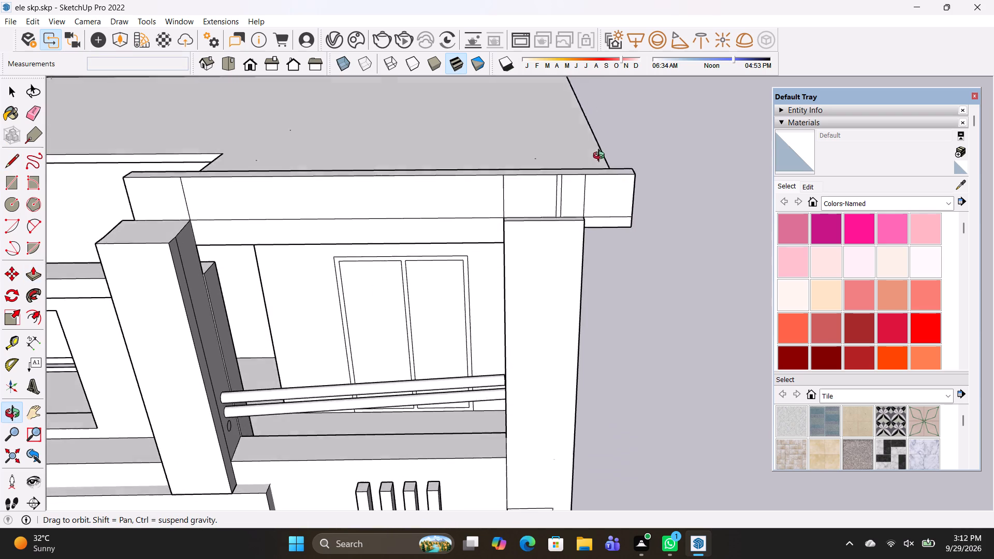
{"action": "middle_click_drag", "start_coordinate": [601, 157], "coordinate": [604, 122]}
{"action": "left_click", "coordinate": [608, 139]}
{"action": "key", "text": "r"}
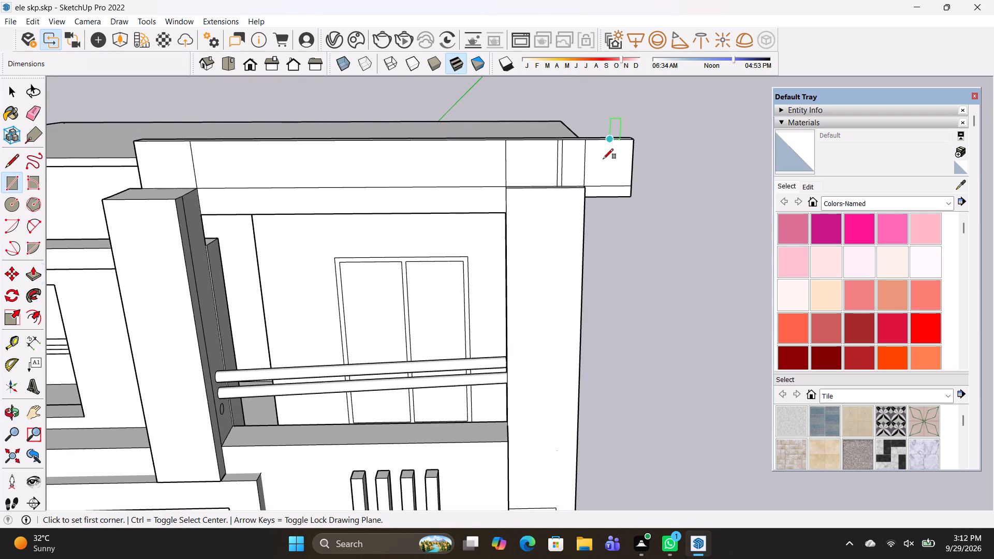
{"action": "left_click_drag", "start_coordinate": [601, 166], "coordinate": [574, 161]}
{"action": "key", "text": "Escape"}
Erase the leftover vertical and horizontal division lines across the front face of the roof parapet above the balcony.
{"action": "key", "text": "e"}
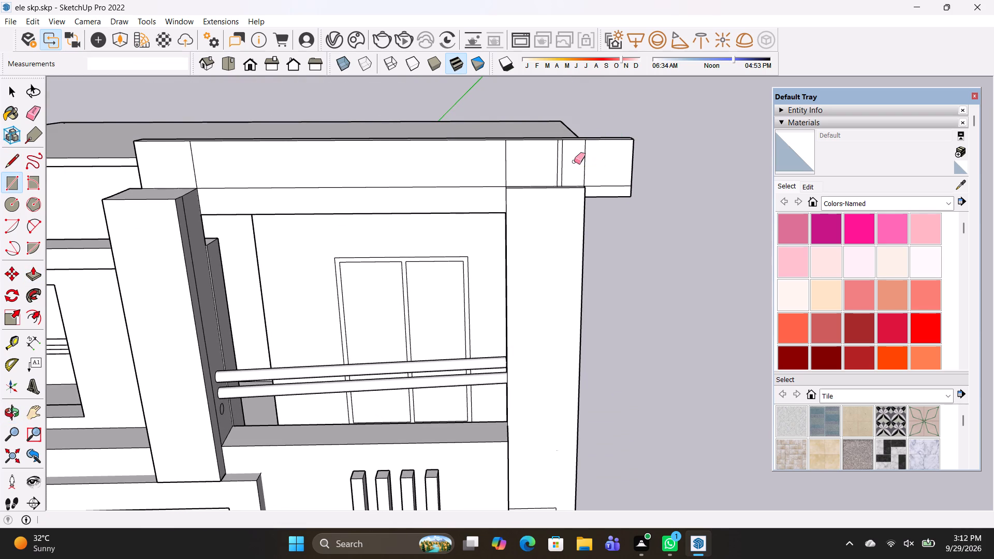
{"action": "left_click_drag", "start_coordinate": [585, 161], "coordinate": [478, 184]}
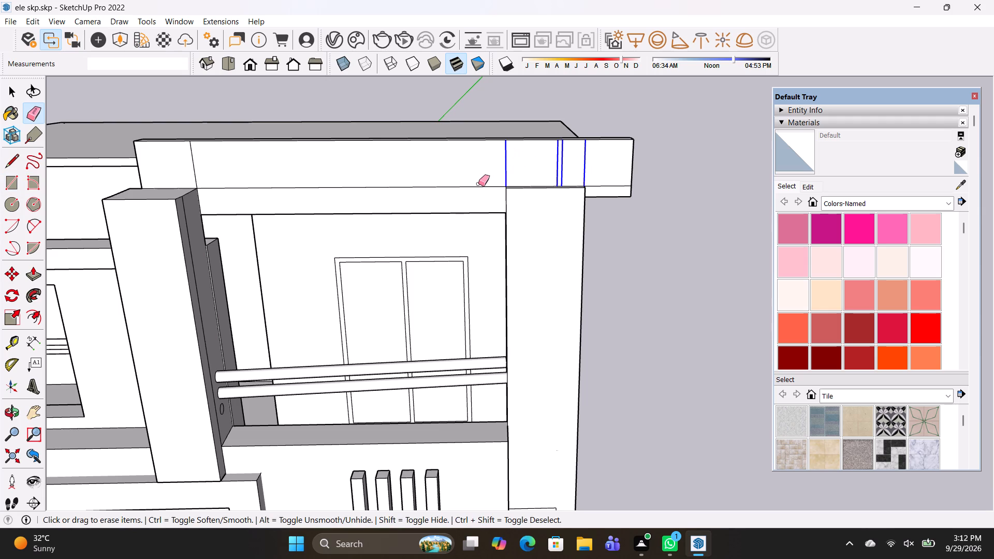
{"action": "left_click_drag", "start_coordinate": [478, 184], "coordinate": [477, 185]}
{"action": "left_click_drag", "start_coordinate": [483, 188], "coordinate": [482, 173]}
{"action": "left_click", "coordinate": [607, 185]}
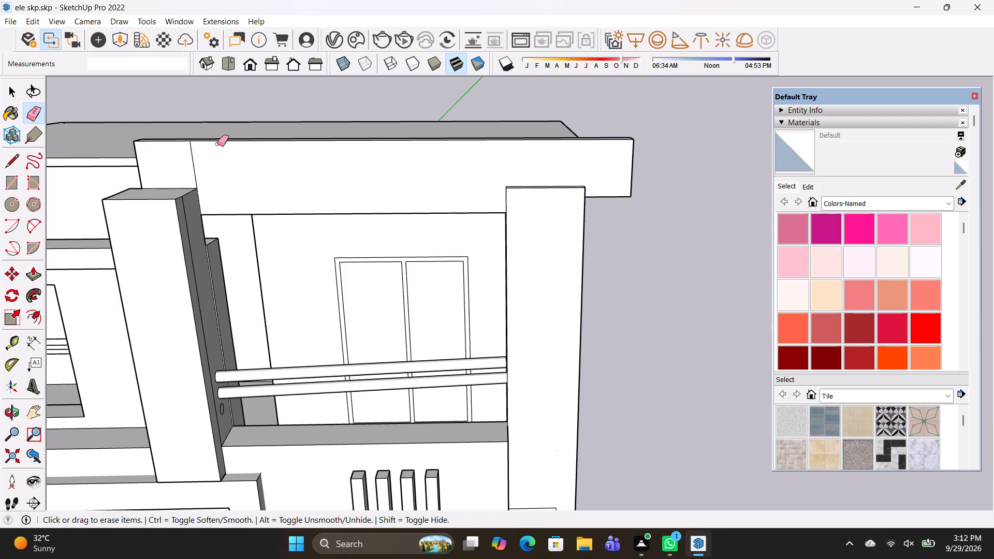
{"action": "left_click_drag", "start_coordinate": [175, 155], "coordinate": [191, 158]}
{"action": "left_click_drag", "start_coordinate": [197, 164], "coordinate": [186, 161]}
Push/Pull the end faces of the front parapet and the roof slab beneath it inward about 2' 2 1/4" to the corner column.
{"action": "scroll", "coordinate": [273, 193], "scroll_direction": "down", "scroll_amount": 4}
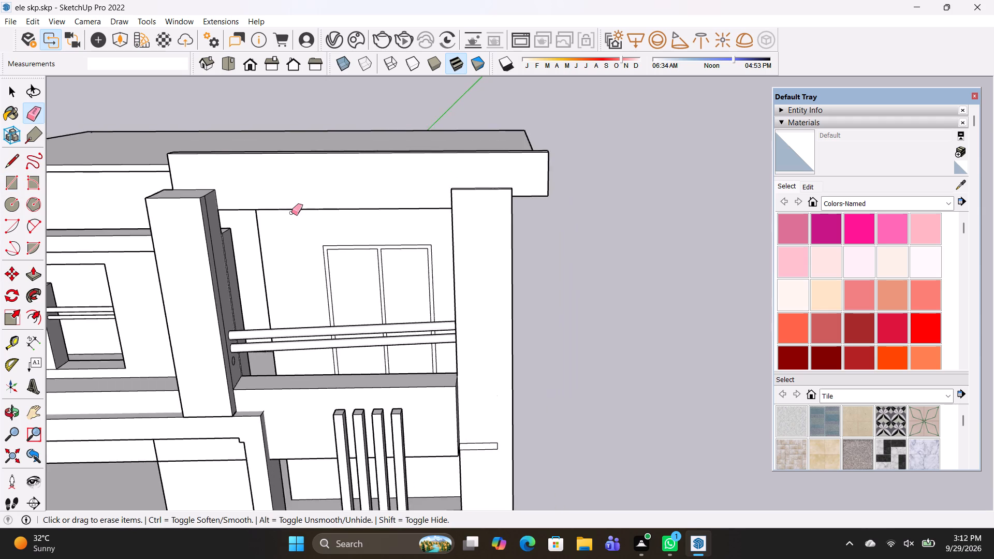
{"action": "middle_click_drag", "start_coordinate": [299, 213], "coordinate": [608, 185]}
{"action": "scroll", "coordinate": [417, 195], "scroll_direction": "up", "scroll_amount": 3}
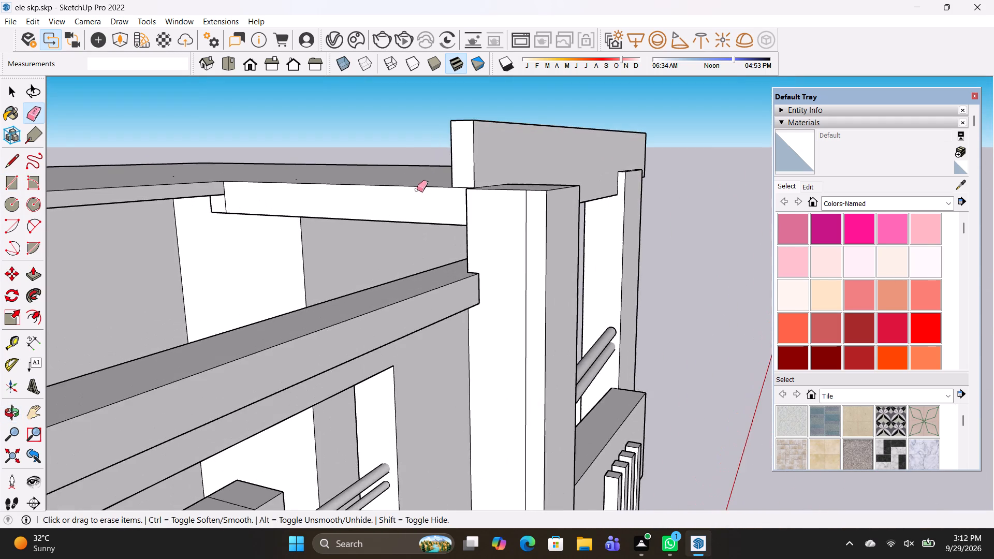
{"action": "scroll", "coordinate": [463, 184], "scroll_direction": "up", "scroll_amount": 2}
{"action": "middle_click_drag", "start_coordinate": [573, 214], "coordinate": [120, 205]}
{"action": "scroll", "coordinate": [544, 245], "scroll_direction": "down", "scroll_amount": 6}
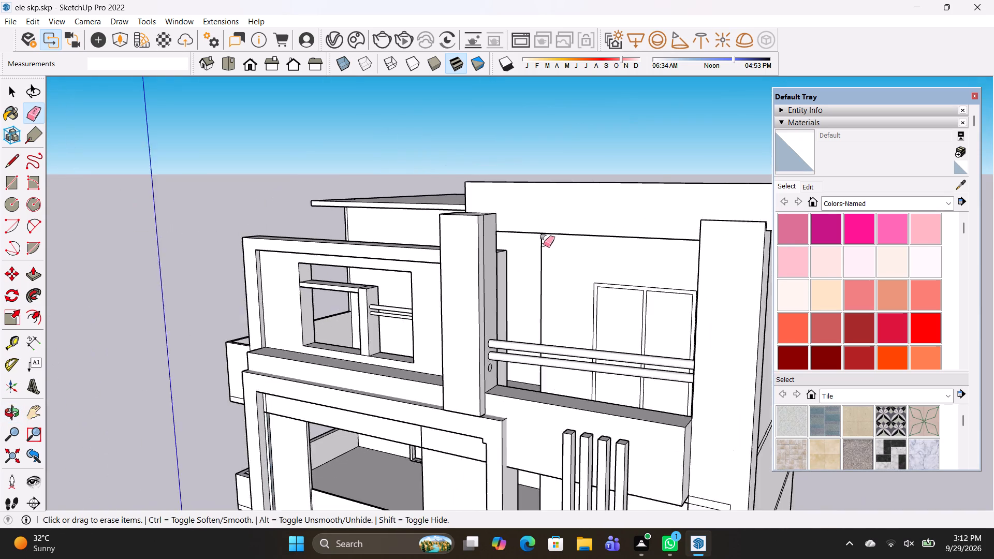
{"action": "middle_click_drag", "start_coordinate": [544, 245], "coordinate": [359, 227], "text": "shift"}
{"action": "scroll", "coordinate": [552, 189], "scroll_direction": "up", "scroll_amount": 3}
{"action": "key", "text": "p"}
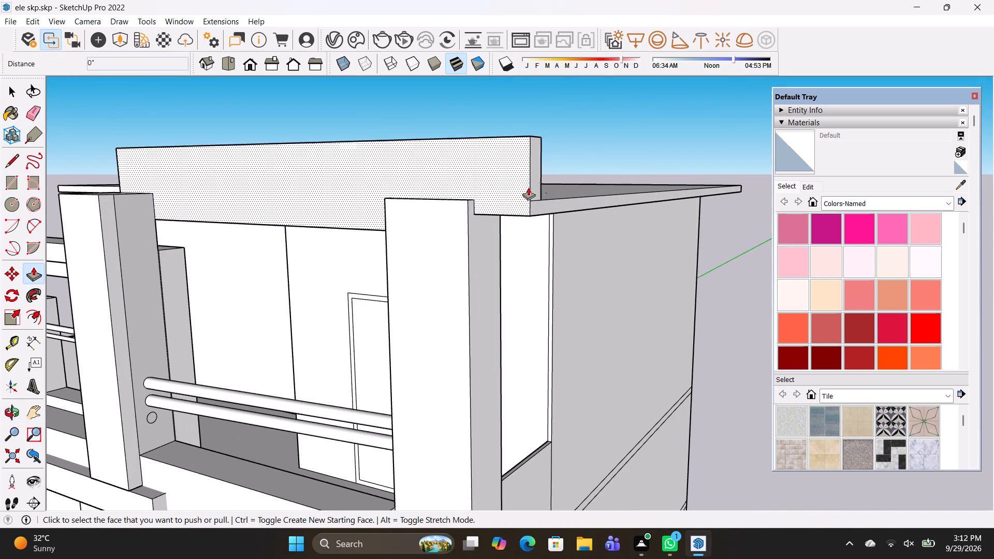
{"action": "left_click", "coordinate": [533, 187]}
{"action": "left_click", "coordinate": [475, 216]}
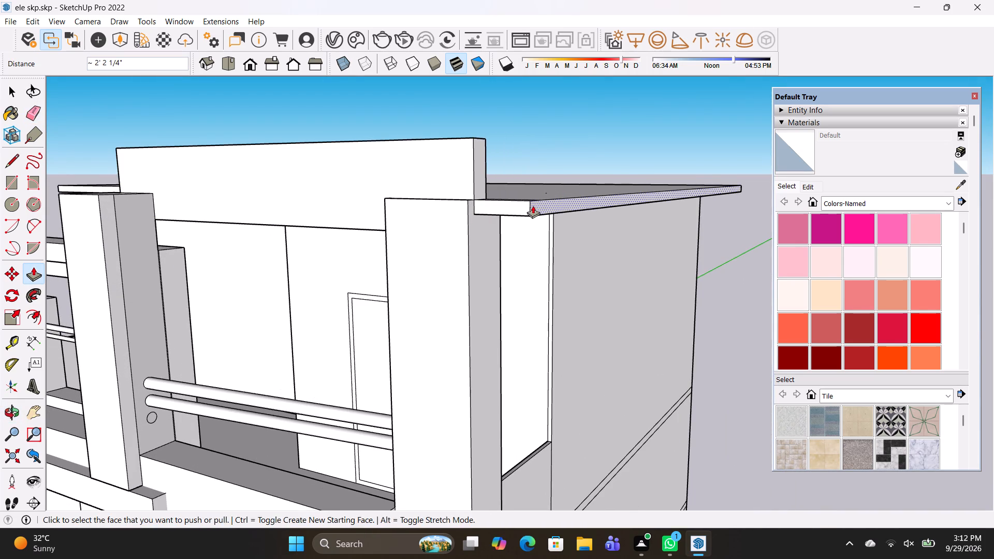
{"action": "left_click", "coordinate": [533, 205]}
{"action": "left_click", "coordinate": [477, 216]}
Erase the stray edges where the parapet's end meets the roof slab and the corner column.
{"action": "scroll", "coordinate": [459, 197], "scroll_direction": "up", "scroll_amount": 5}
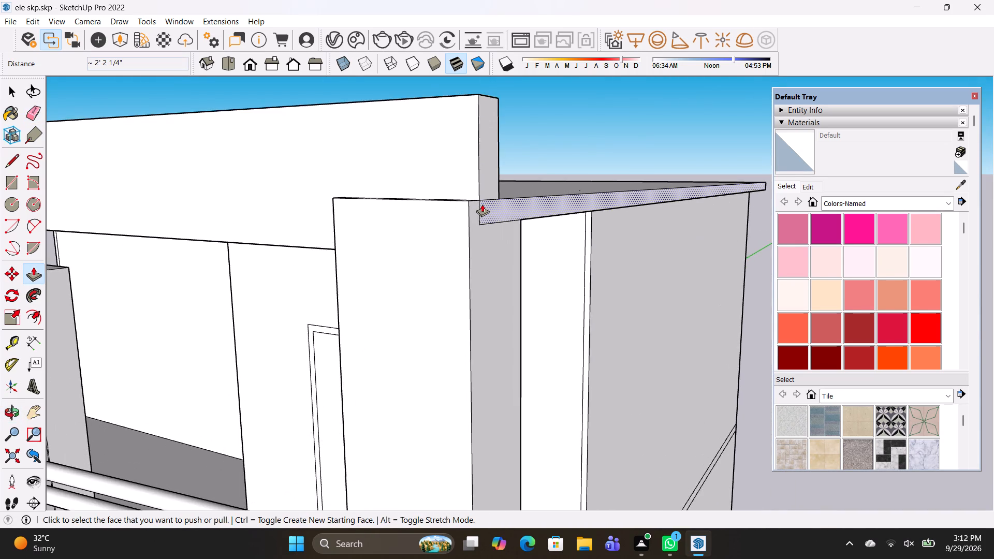
{"action": "scroll", "coordinate": [482, 204], "scroll_direction": "up", "scroll_amount": 3}
{"action": "key", "text": "e"}
{"action": "left_click", "coordinate": [488, 198]}
{"action": "left_click_drag", "start_coordinate": [479, 208], "coordinate": [478, 218]}
Draw a line about 5" long from the roof slab's lower corner to the column's front edge.
{"action": "key", "text": "l"}
{"action": "left_click", "coordinate": [477, 236]}
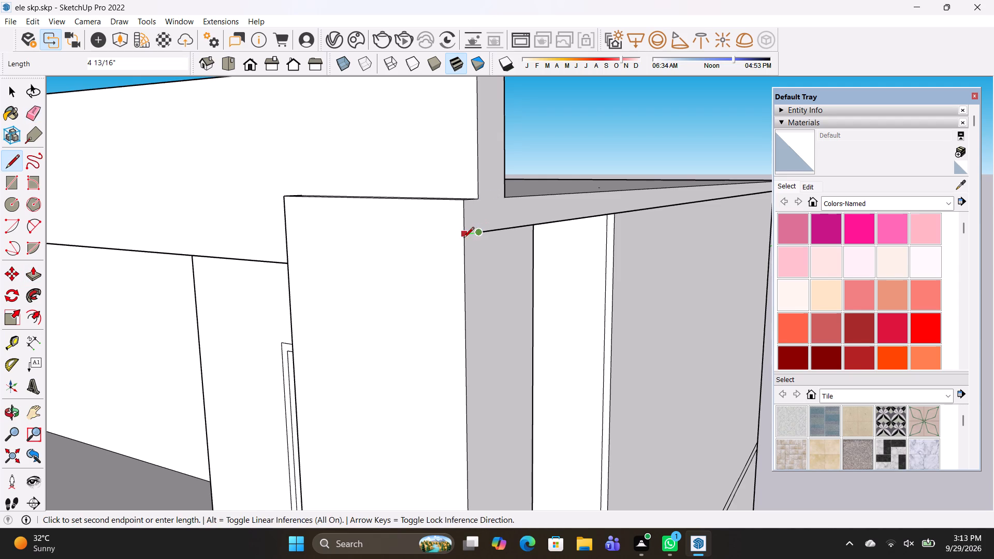
{"action": "left_click", "coordinate": [462, 239]}
{"action": "key", "text": "space"}
Save the model with the whole front facade in view.
{"action": "scroll", "coordinate": [469, 236], "scroll_direction": "down", "scroll_amount": 11}
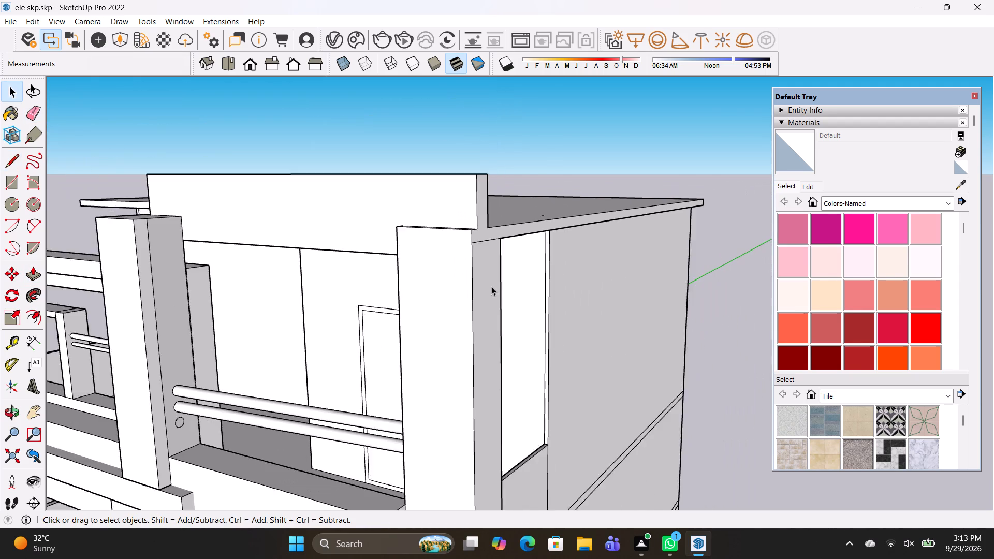
{"action": "scroll", "coordinate": [491, 286], "scroll_direction": "down", "scroll_amount": 7}
{"action": "middle_click_drag", "start_coordinate": [464, 385], "coordinate": [607, 356]}
{"action": "scroll", "coordinate": [505, 376], "scroll_direction": "down", "scroll_amount": 8}
{"action": "middle_click_drag", "start_coordinate": [508, 396], "coordinate": [508, 331], "text": "shift"}
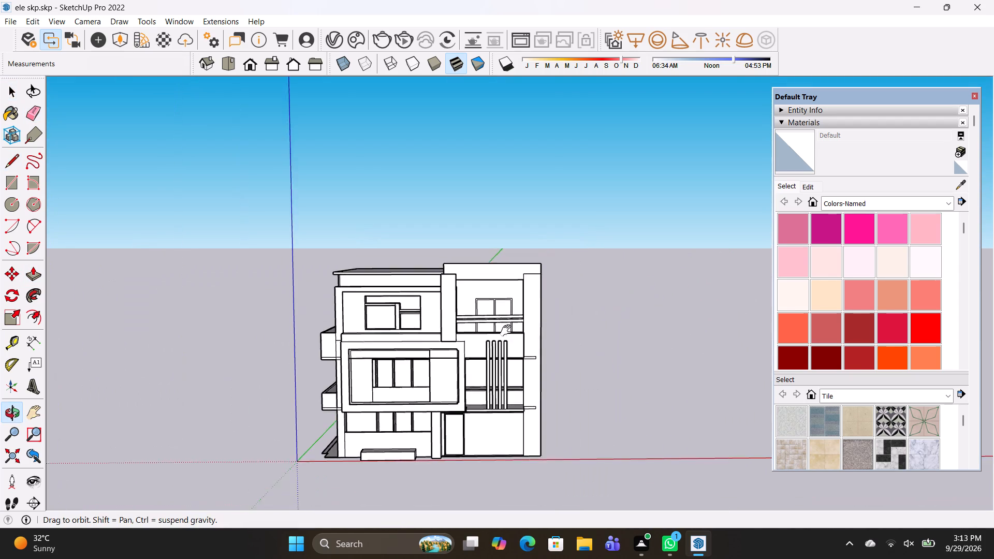
{"action": "middle_click_drag", "start_coordinate": [508, 331], "coordinate": [514, 308], "text": "shift"}
{"action": "key", "text": "ctrl+s"}
Select all of the building's geometry, including the side balconies, and make it a single group.
{"action": "triple_click", "coordinate": [463, 321]}
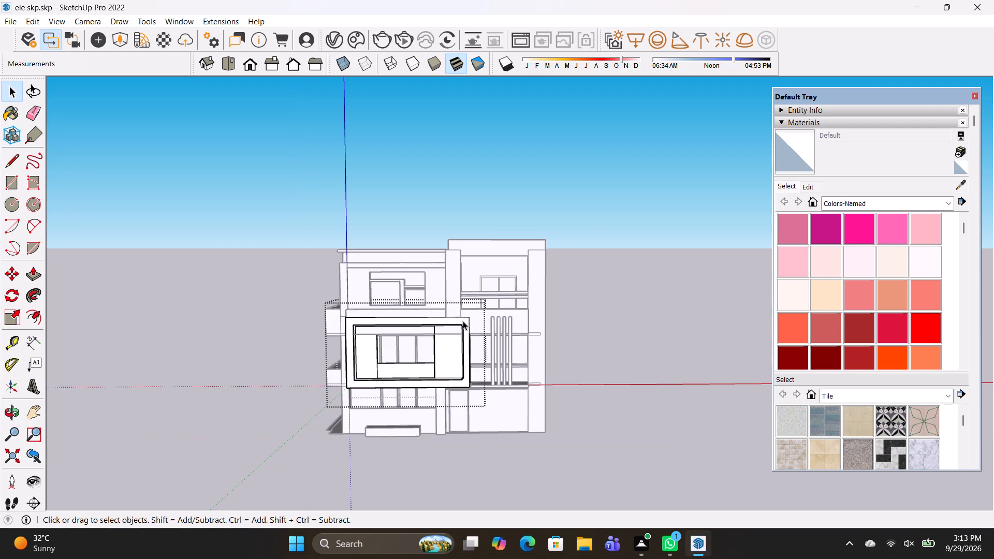
{"action": "double_click", "coordinate": [463, 321]}
{"action": "left_click", "coordinate": [574, 347]}
{"action": "left_click_drag", "start_coordinate": [595, 471], "coordinate": [365, 204]}
{"action": "left_click_drag", "start_coordinate": [566, 459], "coordinate": [406, 267]}
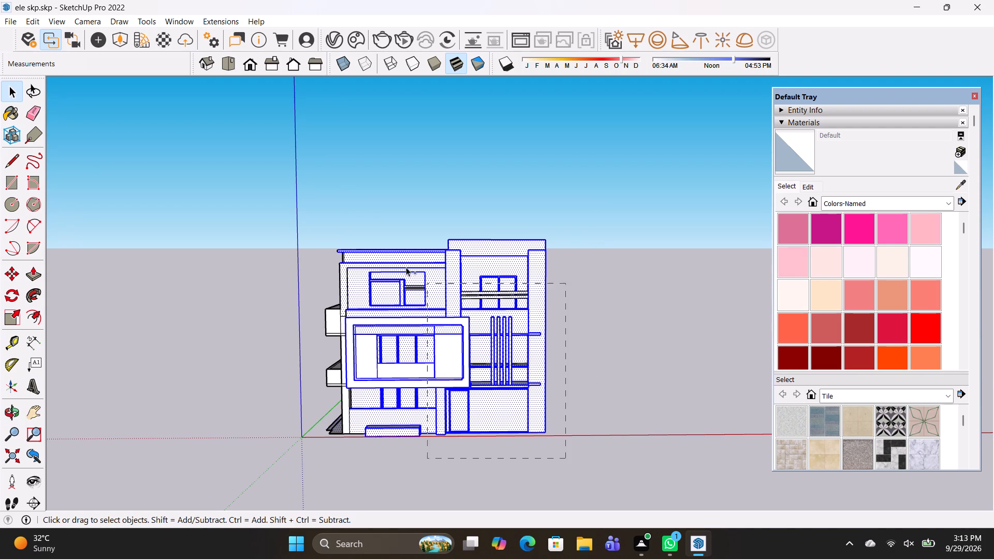
{"action": "left_click_drag", "start_coordinate": [406, 267], "coordinate": [352, 215]}
{"action": "left_click_drag", "start_coordinate": [610, 462], "coordinate": [211, 160], "text": "ctrl"}
{"action": "left_click_drag", "start_coordinate": [596, 470], "coordinate": [232, 174], "text": "ctrl"}
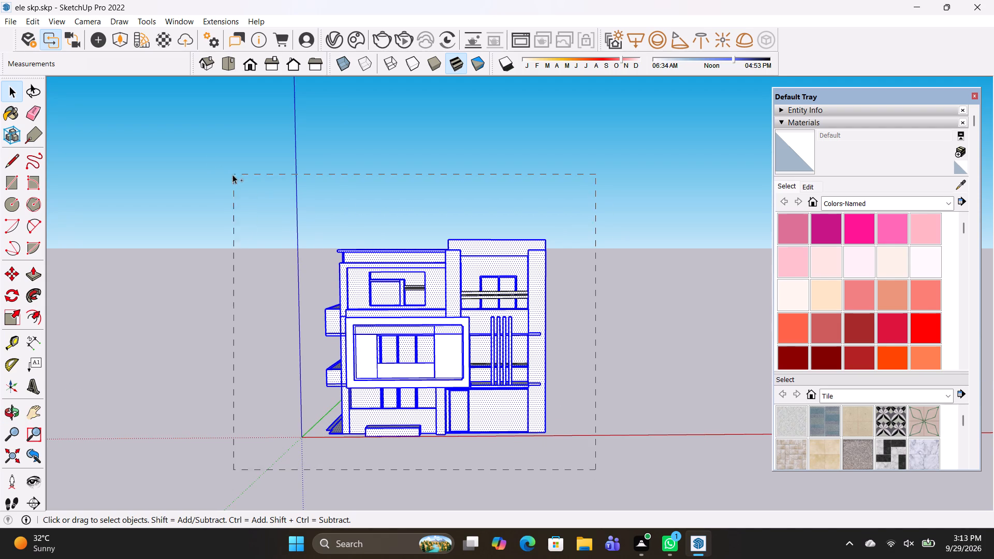
{"action": "left_click_drag", "start_coordinate": [232, 174], "coordinate": [231, 174], "text": "ctrl"}
{"action": "scroll", "coordinate": [502, 311], "scroll_direction": "up", "scroll_amount": 7}
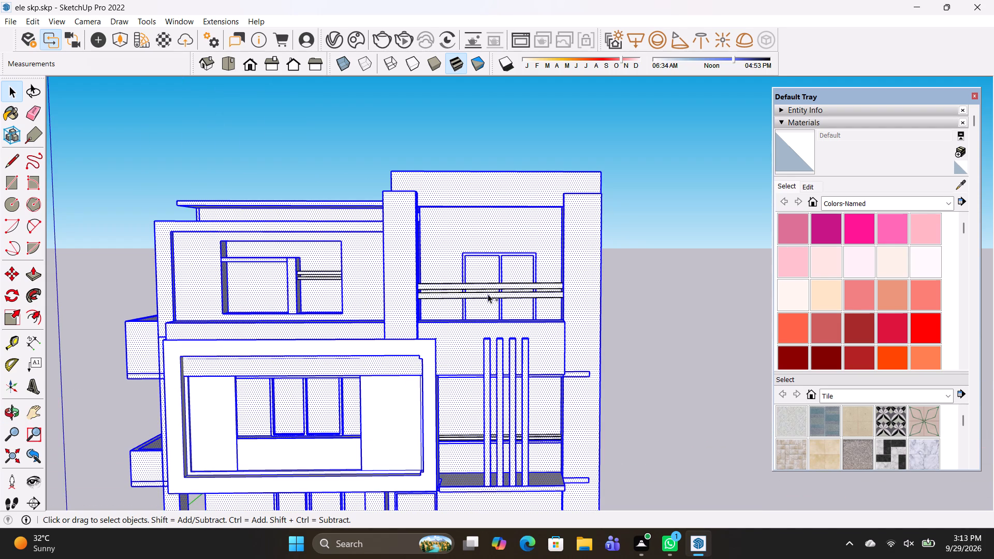
{"action": "double_click", "coordinate": [488, 294], "text": "ctrl"}
{"action": "double_click", "coordinate": [491, 298], "text": "ctrl"}
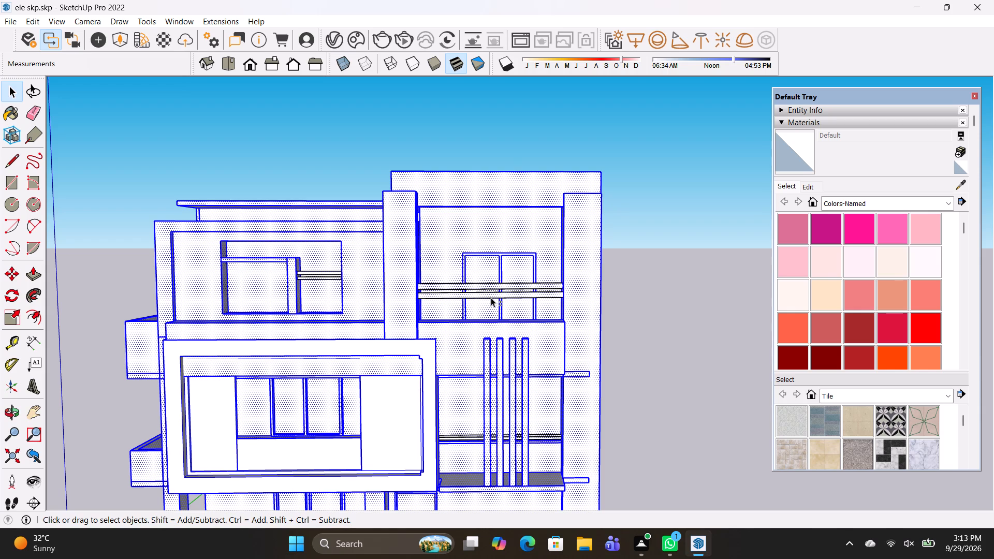
{"action": "double_click", "coordinate": [491, 298], "text": "shift"}
{"action": "double_click", "coordinate": [493, 298], "text": "ctrl"}
{"action": "triple_click", "coordinate": [493, 295], "text": "ctrl"}
{"action": "right_click", "coordinate": [458, 314]}
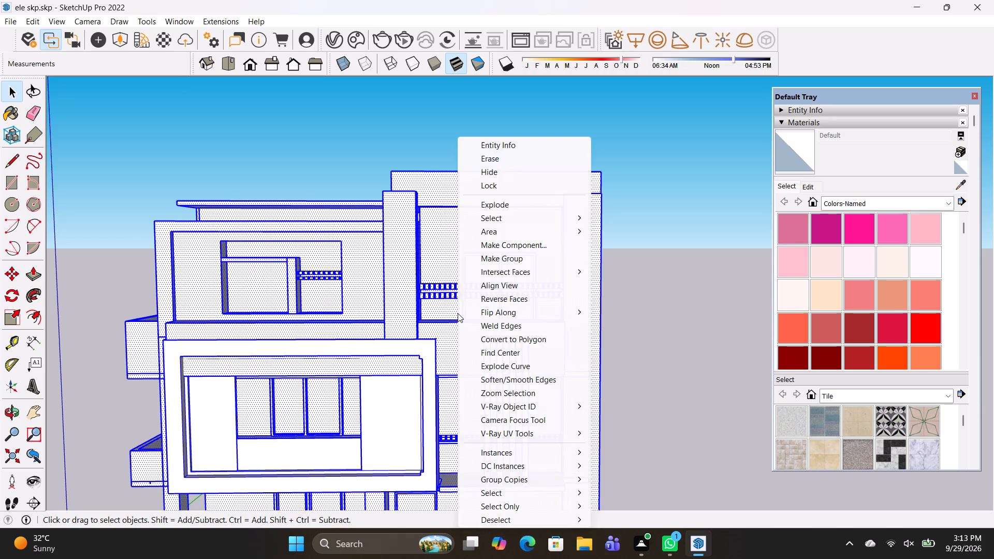
{"action": "left_click", "coordinate": [493, 261]}
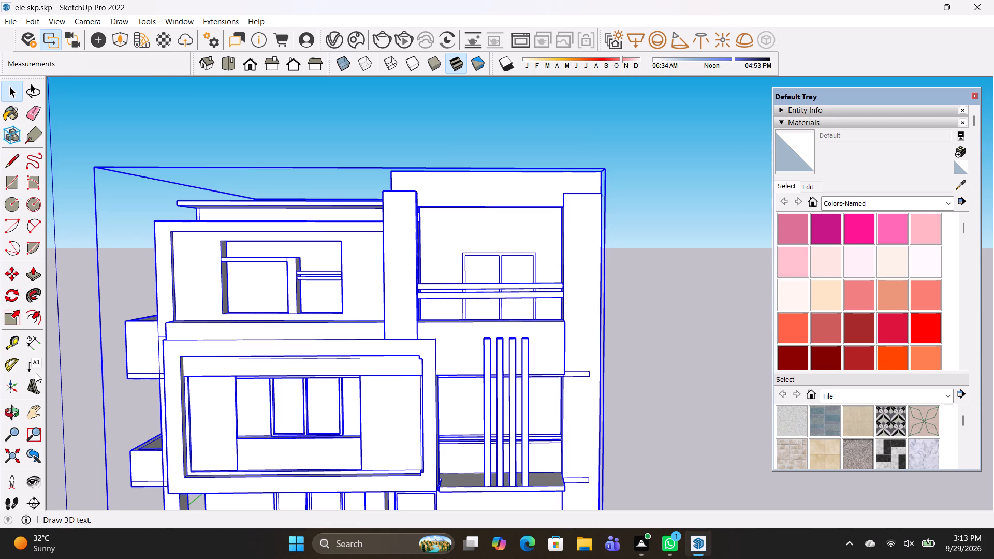
Scale the building group narrower along the red axis, pulling in its side beyond the corner column.
{"action": "left_click", "coordinate": [4, 311]}
{"action": "middle_click_drag", "start_coordinate": [546, 404], "coordinate": [434, 429]}
{"action": "left_click", "coordinate": [555, 362]}
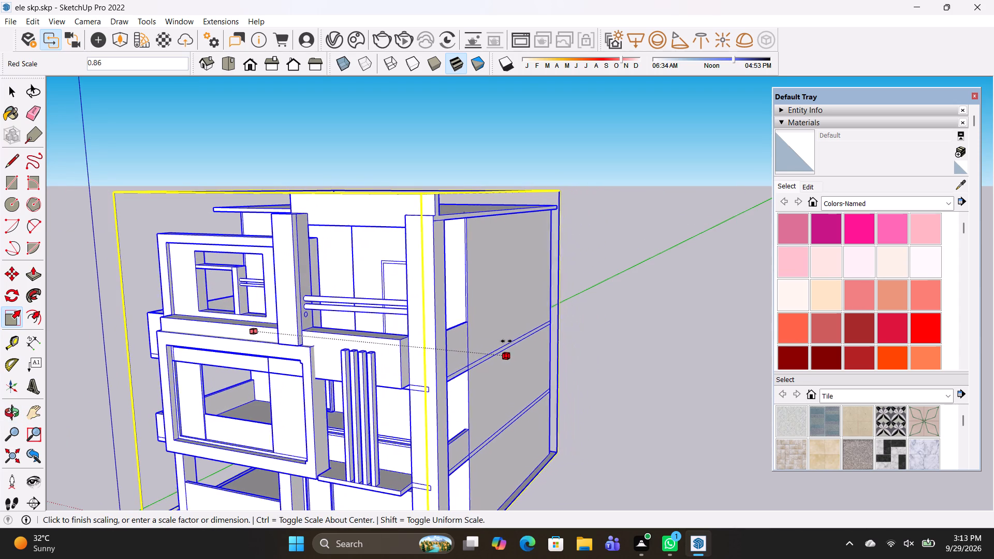
{"action": "left_click", "coordinate": [484, 334]}
{"action": "middle_click_drag", "start_coordinate": [442, 415], "coordinate": [529, 384]}
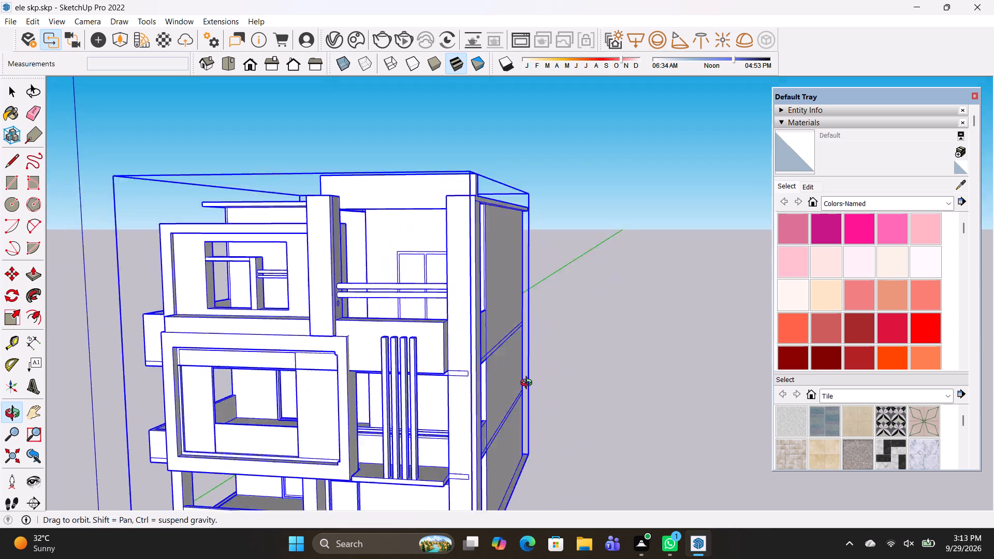
{"action": "middle_click_drag", "start_coordinate": [529, 384], "coordinate": [607, 360]}
{"action": "scroll", "coordinate": [610, 360], "scroll_direction": "down", "scroll_amount": 7}
{"action": "middle_click_drag", "start_coordinate": [553, 446], "coordinate": [509, 405]}
{"action": "key", "text": "space"}
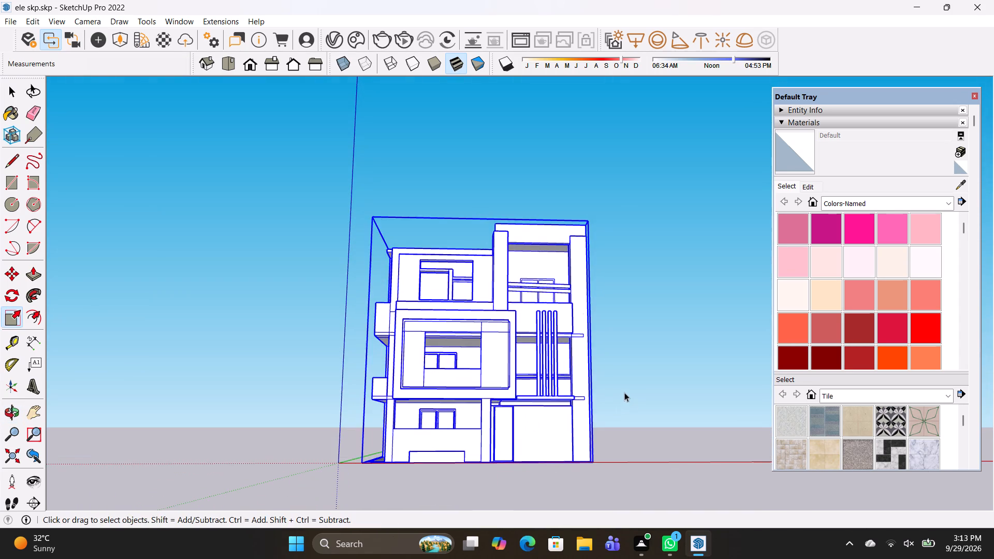
{"action": "left_click", "coordinate": [631, 392]}
Save the model with the rescaled building group.
{"action": "key", "text": "ctrl+s"}
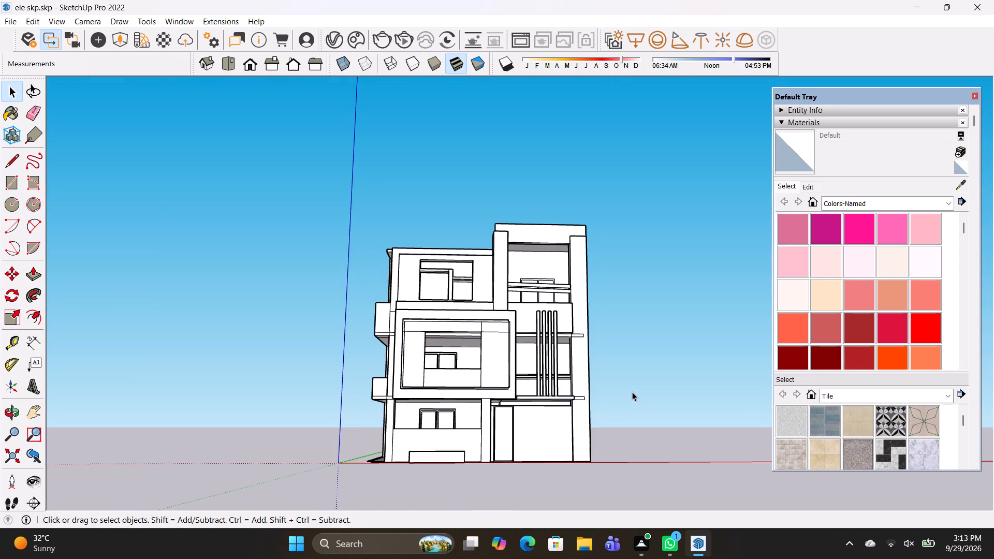
{"action": "key", "text": "ctrl+s"}
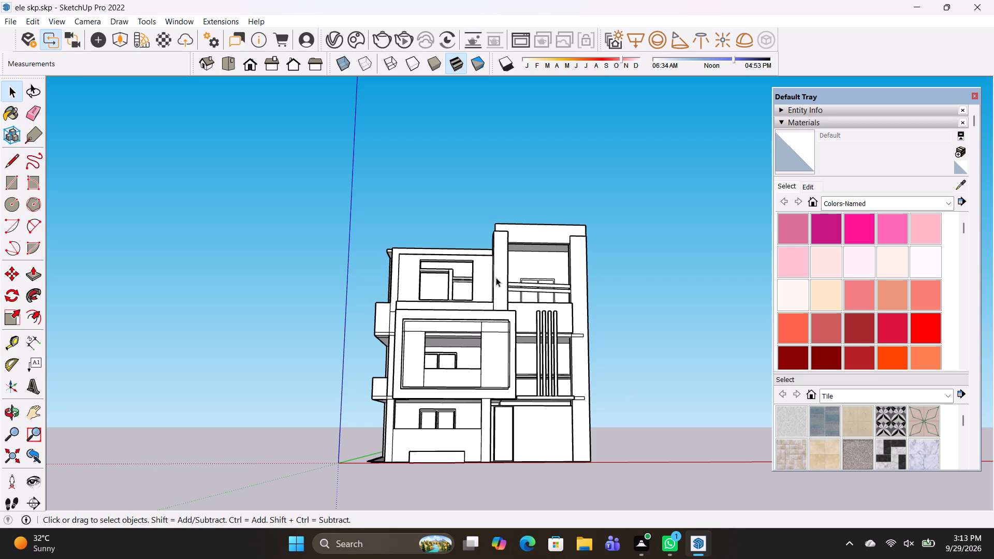
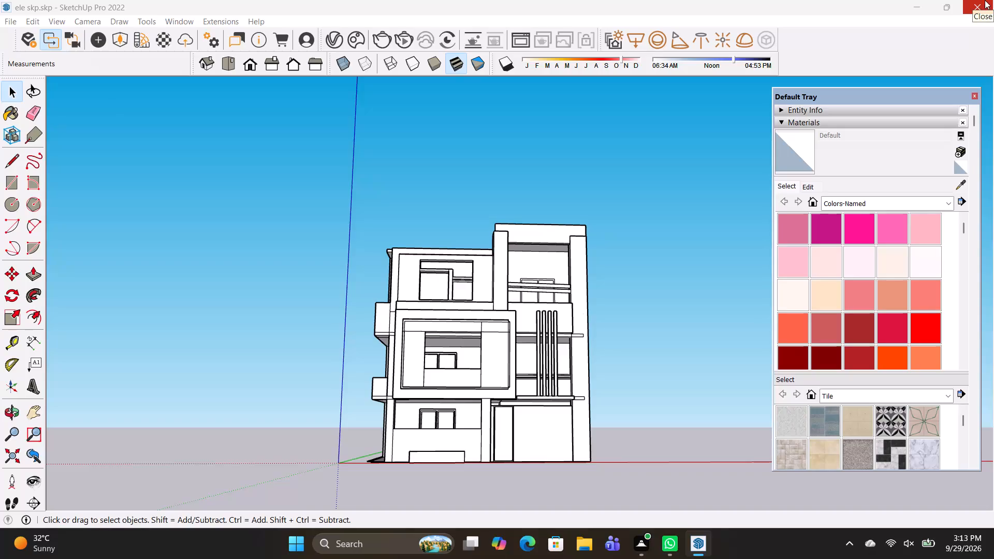
Save the multi-storey building elevation model under its existing file name, leaving nothing selected.
{"action": "key", "text": "ctrl+s"}
{"action": "left_click", "coordinate": [730, 180]}
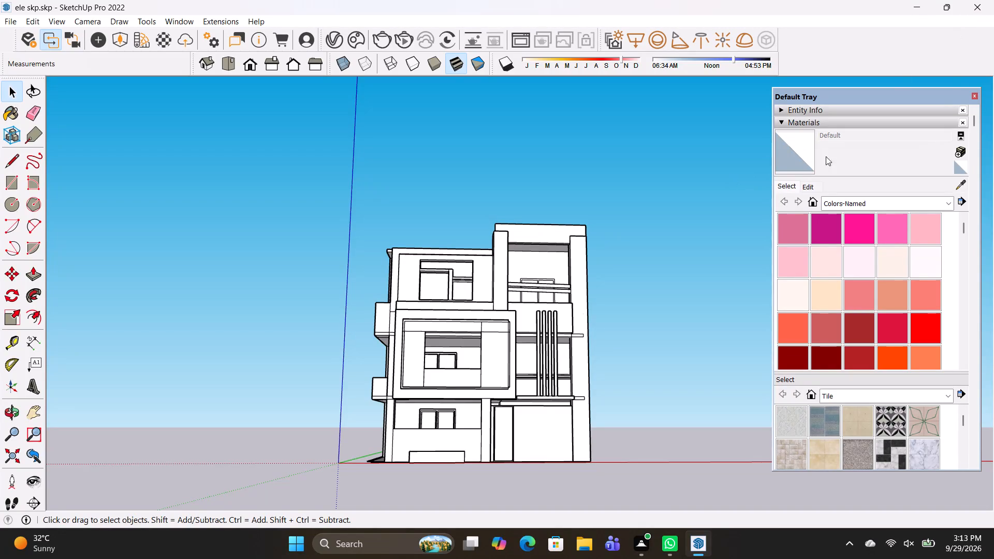
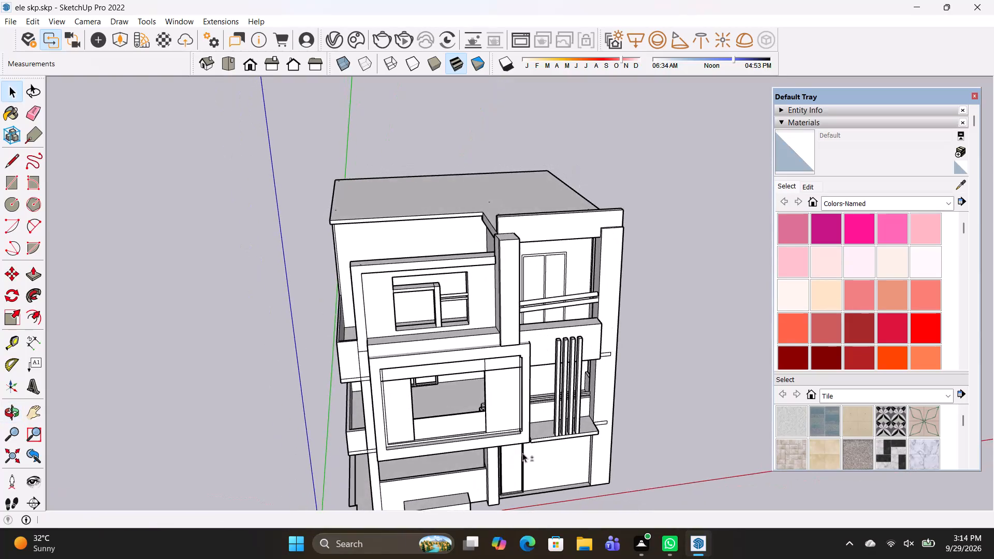
Inside the ground-floor door group, push/pull the frame's outer side face about 2' 2 5/16" away from the column to extend it.
{"action": "middle_click_drag", "start_coordinate": [519, 448], "coordinate": [464, 365], "text": "shift"}
{"action": "scroll", "coordinate": [464, 365], "scroll_direction": "up", "scroll_amount": 1, "text": "shift"}
{"action": "scroll", "coordinate": [377, 427], "scroll_direction": "up", "scroll_amount": 1}
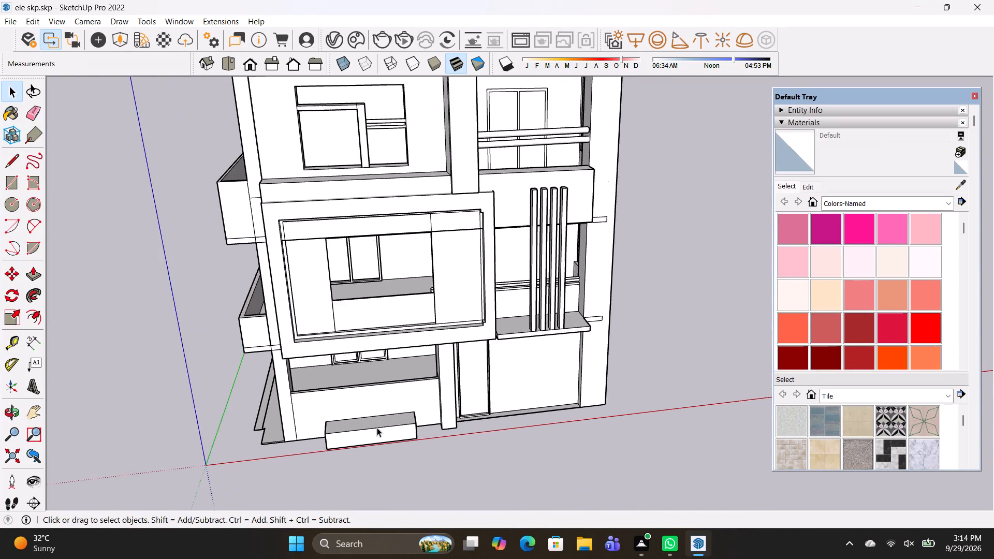
{"action": "scroll", "coordinate": [377, 428], "scroll_direction": "up", "scroll_amount": 2}
{"action": "middle_click_drag", "start_coordinate": [400, 463], "coordinate": [359, 373]}
{"action": "scroll", "coordinate": [443, 339], "scroll_direction": "up", "scroll_amount": 8}
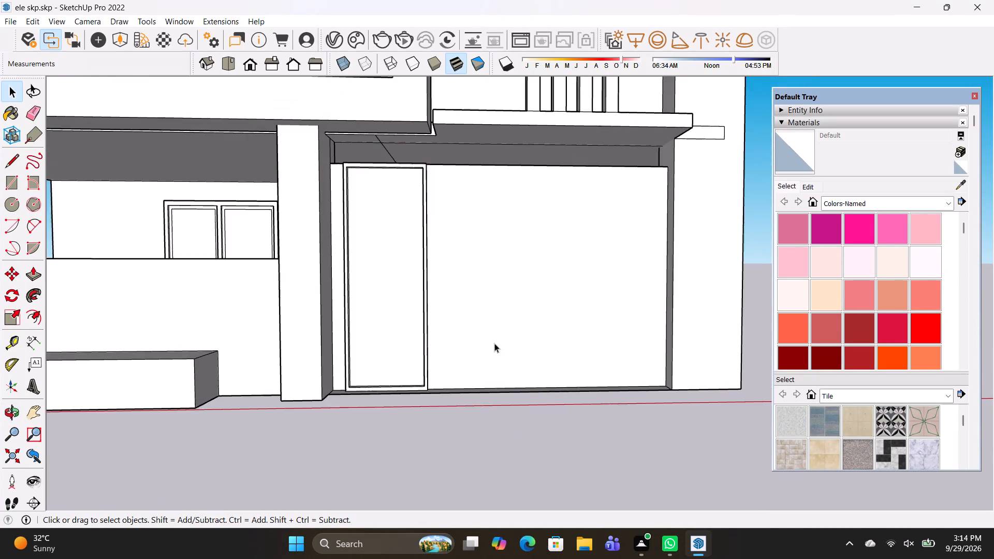
{"action": "scroll", "coordinate": [494, 343], "scroll_direction": "up", "scroll_amount": 5}
{"action": "middle_click_drag", "start_coordinate": [425, 396], "coordinate": [343, 414]}
{"action": "scroll", "coordinate": [343, 414], "scroll_direction": "up", "scroll_amount": 1}
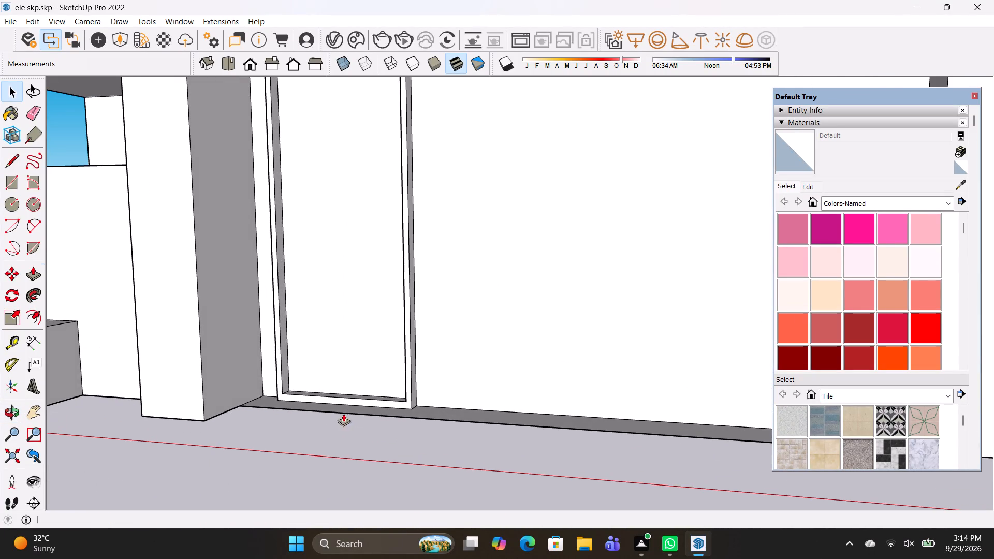
{"action": "key", "text": "p"}
{"action": "scroll", "coordinate": [412, 366], "scroll_direction": "up", "scroll_amount": 3}
{"action": "key", "text": "space"}
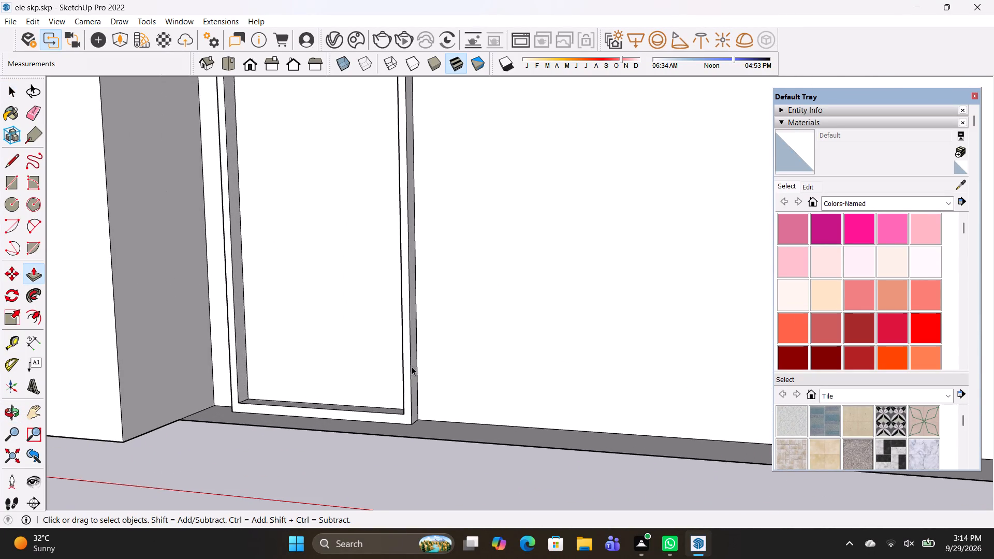
{"action": "double_click", "coordinate": [412, 366]}
{"action": "left_click", "coordinate": [412, 366]}
{"action": "scroll", "coordinate": [412, 366], "scroll_direction": "up", "scroll_amount": 4}
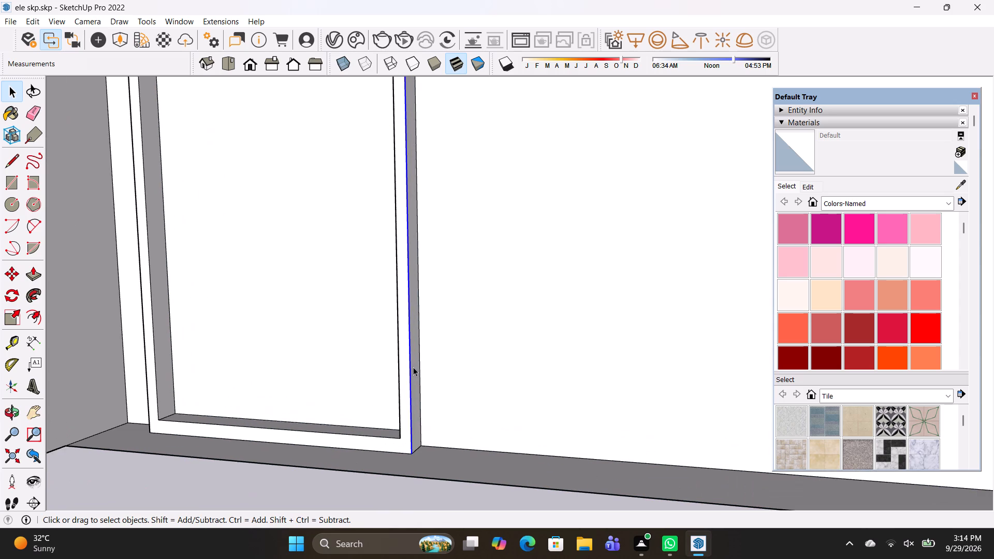
{"action": "left_click", "coordinate": [413, 367]}
{"action": "key", "text": "p"}
{"action": "left_click", "coordinate": [413, 367]}
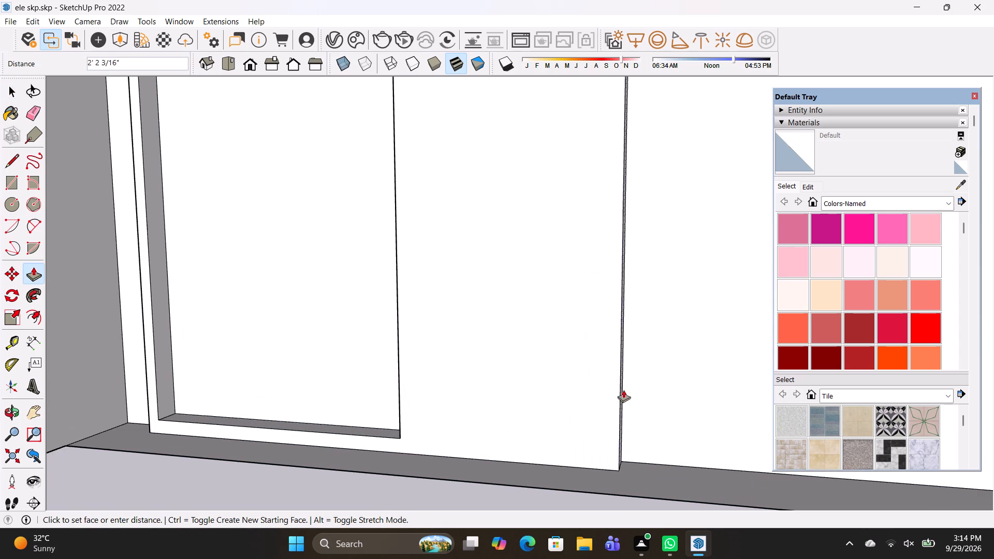
{"action": "left_click", "coordinate": [623, 390]}
Push/pull the inner face of the door frame's extended side about 2' 1 1/16" to widen the recessed door panel.
{"action": "middle_click_drag", "start_coordinate": [431, 439], "coordinate": [860, 470]}
{"action": "middle_click_drag", "start_coordinate": [654, 441], "coordinate": [533, 431]}
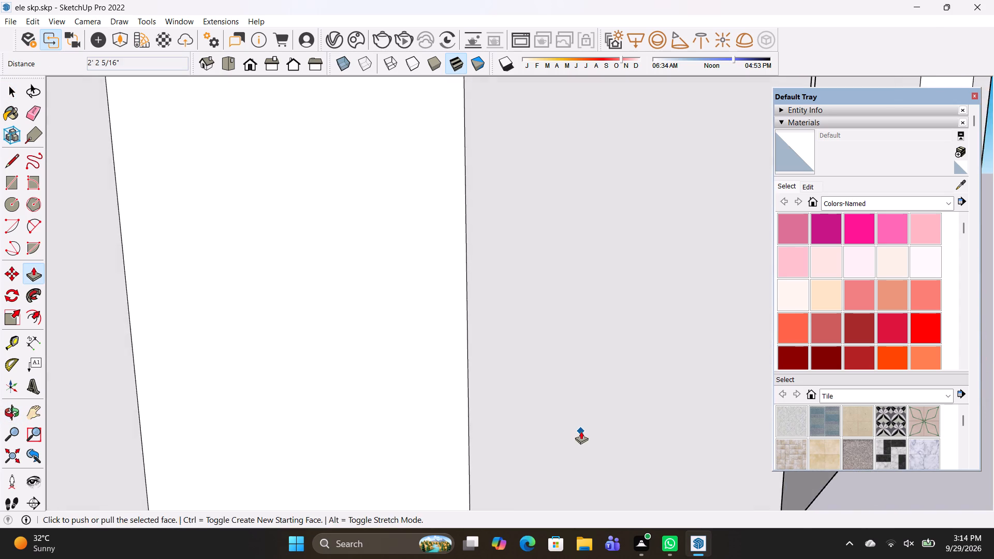
{"action": "scroll", "coordinate": [581, 431], "scroll_direction": "down", "scroll_amount": 4}
{"action": "middle_click_drag", "start_coordinate": [613, 440], "coordinate": [41, 535]}
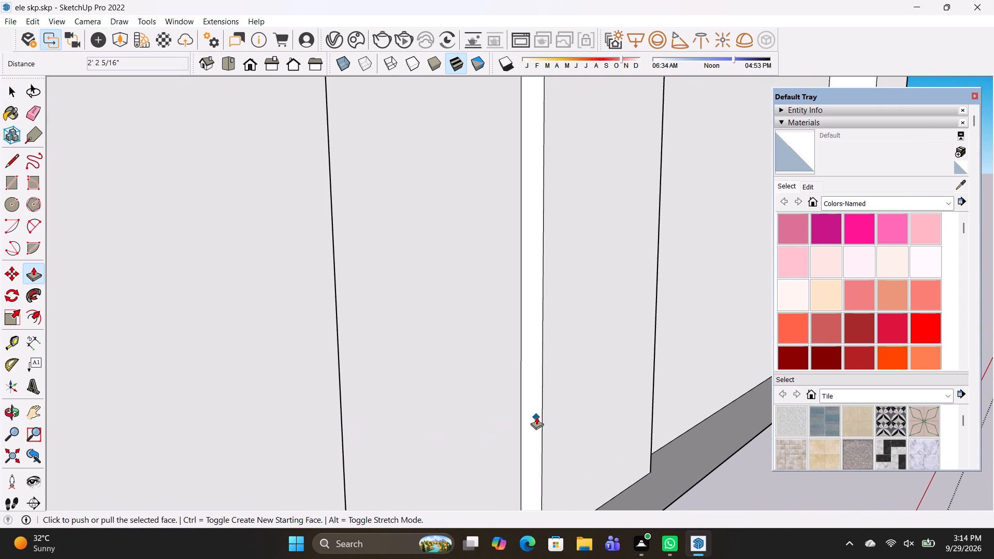
{"action": "left_click", "coordinate": [538, 417]}
{"action": "key", "text": "space"}
{"action": "left_click", "coordinate": [539, 415]}
{"action": "key", "text": "p"}
{"action": "left_click", "coordinate": [539, 415]}
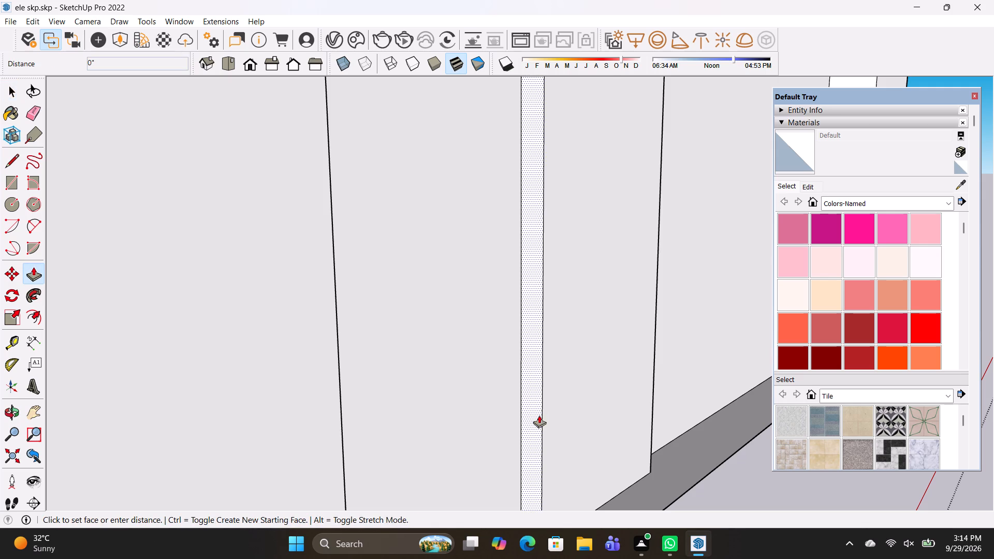
{"action": "left_click", "coordinate": [638, 360]}
Offset the widened door panel's outline inward by about 3 1/2", and exit the door group with nothing selected.
{"action": "middle_click_drag", "start_coordinate": [644, 418], "coordinate": [478, 397]}
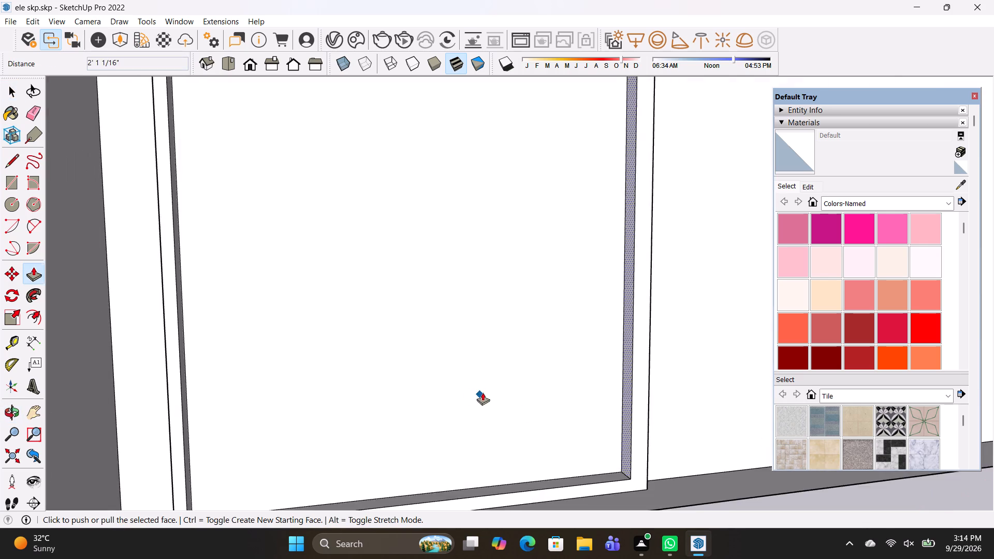
{"action": "scroll", "coordinate": [483, 393], "scroll_direction": "down", "scroll_amount": 11}
{"action": "middle_click_drag", "start_coordinate": [561, 421], "coordinate": [476, 406]}
{"action": "scroll", "coordinate": [485, 405], "scroll_direction": "up", "scroll_amount": 2}
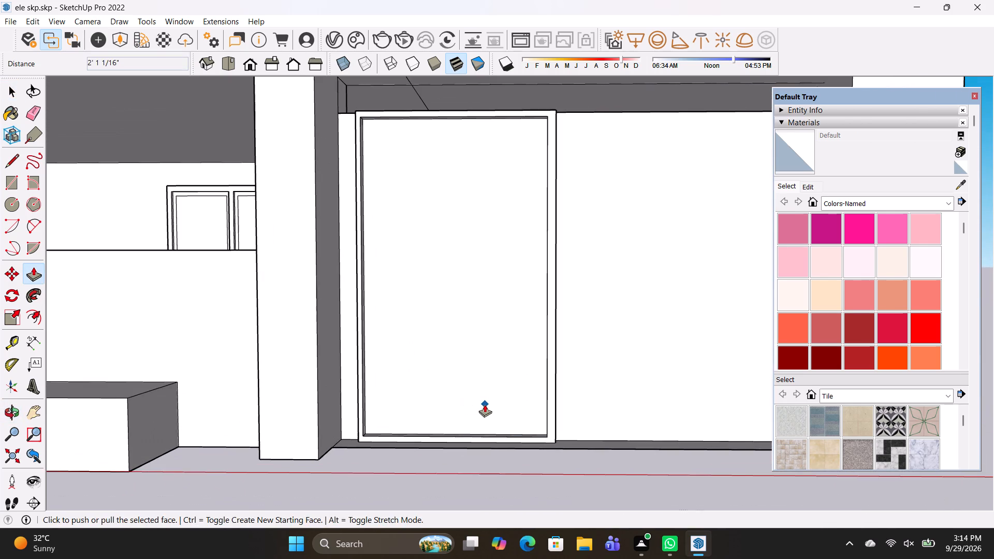
{"action": "key", "text": "space"}
{"action": "scroll", "coordinate": [485, 404], "scroll_direction": "up", "scroll_amount": 1}
{"action": "middle_click_drag", "start_coordinate": [485, 404], "coordinate": [502, 413]}
{"action": "left_click", "coordinate": [502, 413]}
{"action": "key", "text": "o"}
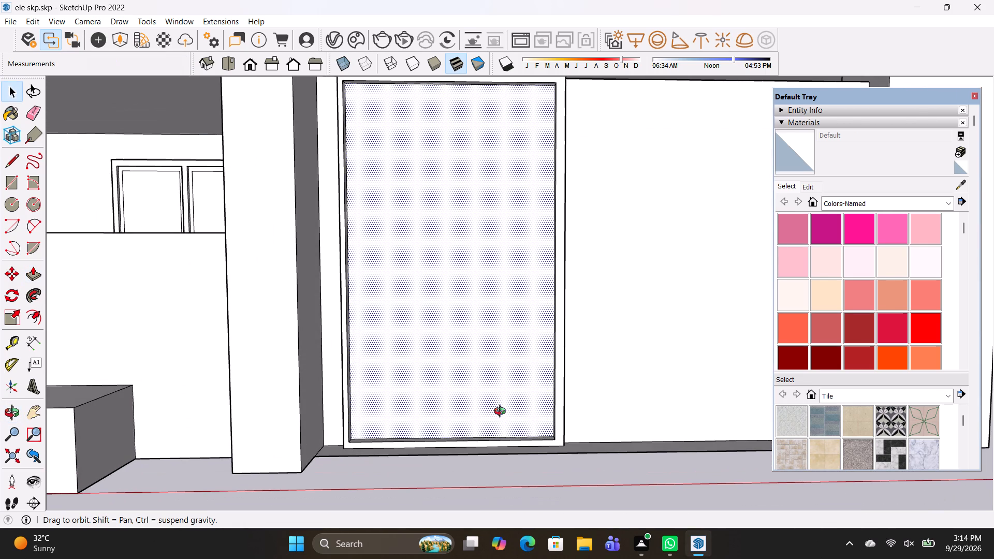
{"action": "key", "text": "f"}
{"action": "left_click", "coordinate": [506, 433]}
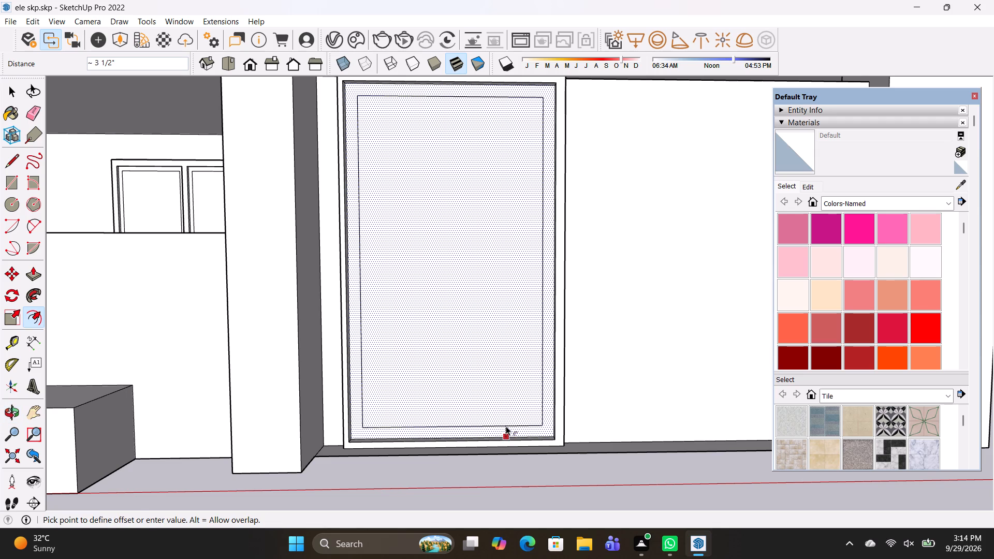
{"action": "left_click", "coordinate": [506, 425]}
{"action": "type", "text": "v"}
{"action": "key", "text": "space"}
{"action": "middle_click_drag", "start_coordinate": [526, 435], "coordinate": [551, 449]}
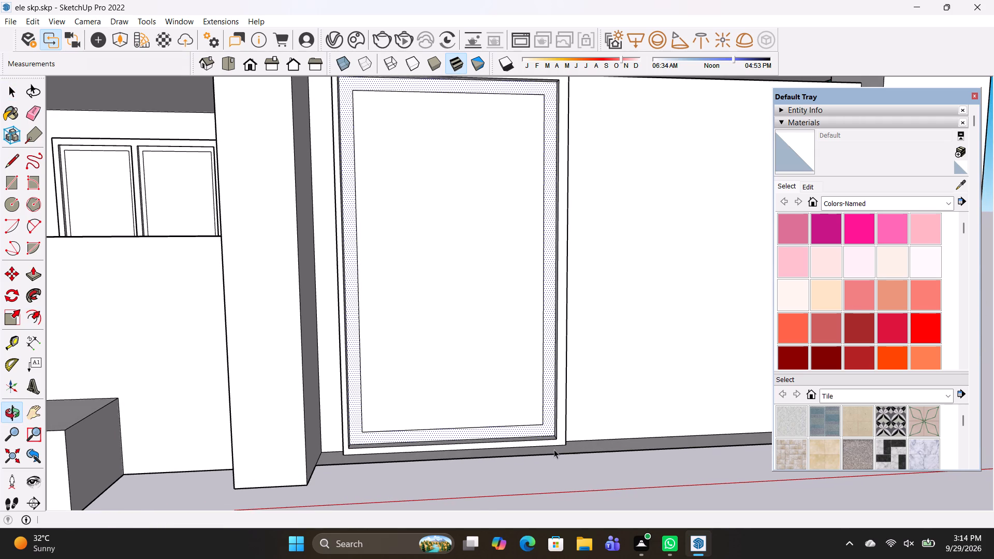
{"action": "key", "text": "space"}
{"action": "scroll", "coordinate": [523, 508], "scroll_direction": "down", "scroll_amount": 3}
{"action": "left_click", "coordinate": [523, 508]}
{"action": "scroll", "coordinate": [542, 469], "scroll_direction": "down", "scroll_amount": 11}
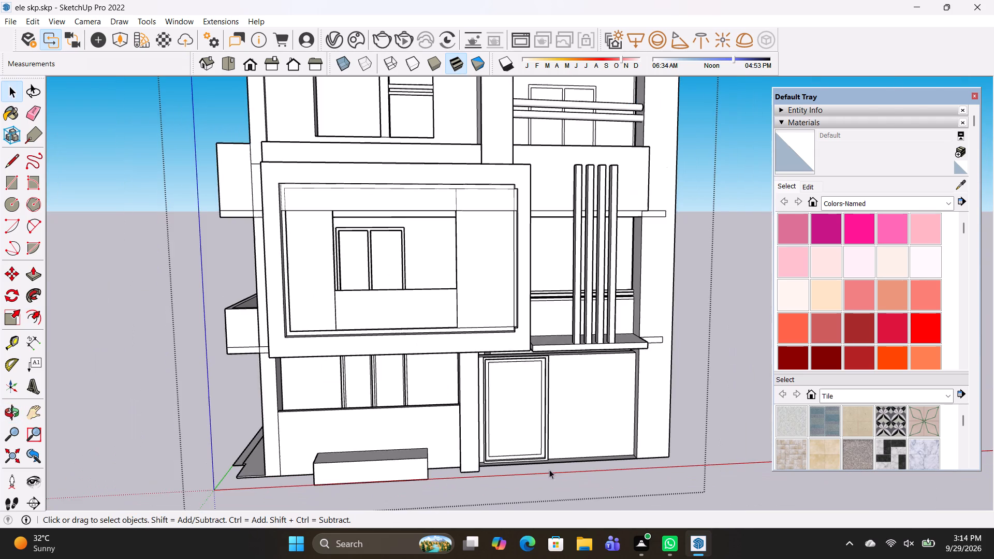
{"action": "scroll", "coordinate": [549, 469], "scroll_direction": "down", "scroll_amount": 1}
{"action": "left_click", "coordinate": [731, 400]}
Save the building elevation model under its existing file name with the whole front facade in view.
{"action": "middle_click_drag", "start_coordinate": [687, 482], "coordinate": [635, 454]}
{"action": "scroll", "coordinate": [691, 419], "scroll_direction": "down", "scroll_amount": 5}
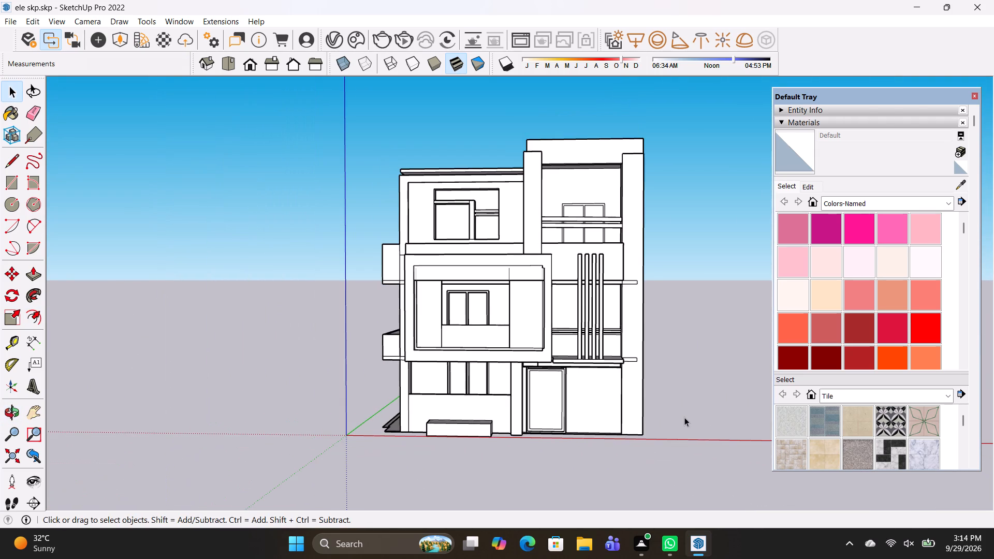
{"action": "middle_click_drag", "start_coordinate": [684, 417], "coordinate": [665, 408], "text": "shift"}
{"action": "key", "text": "ctrl+s"}
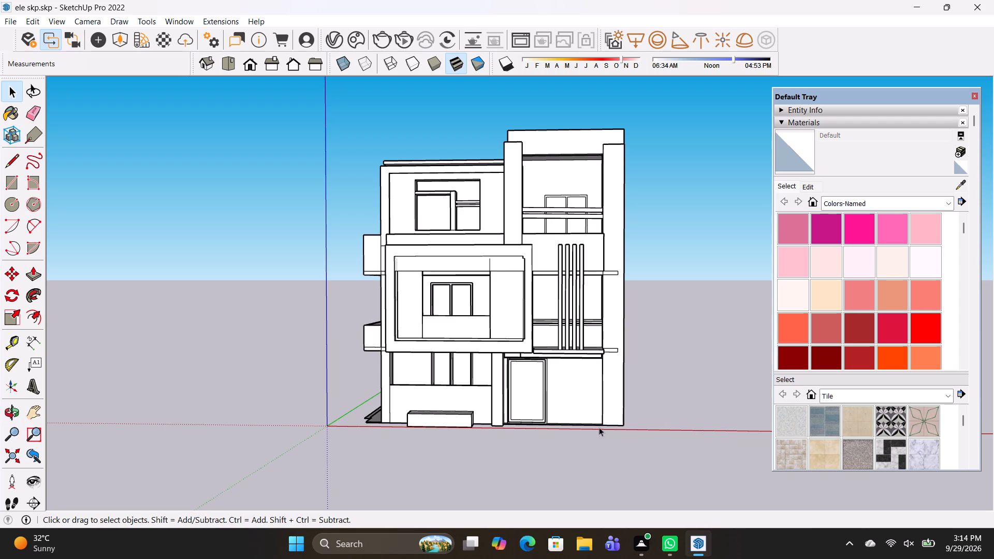